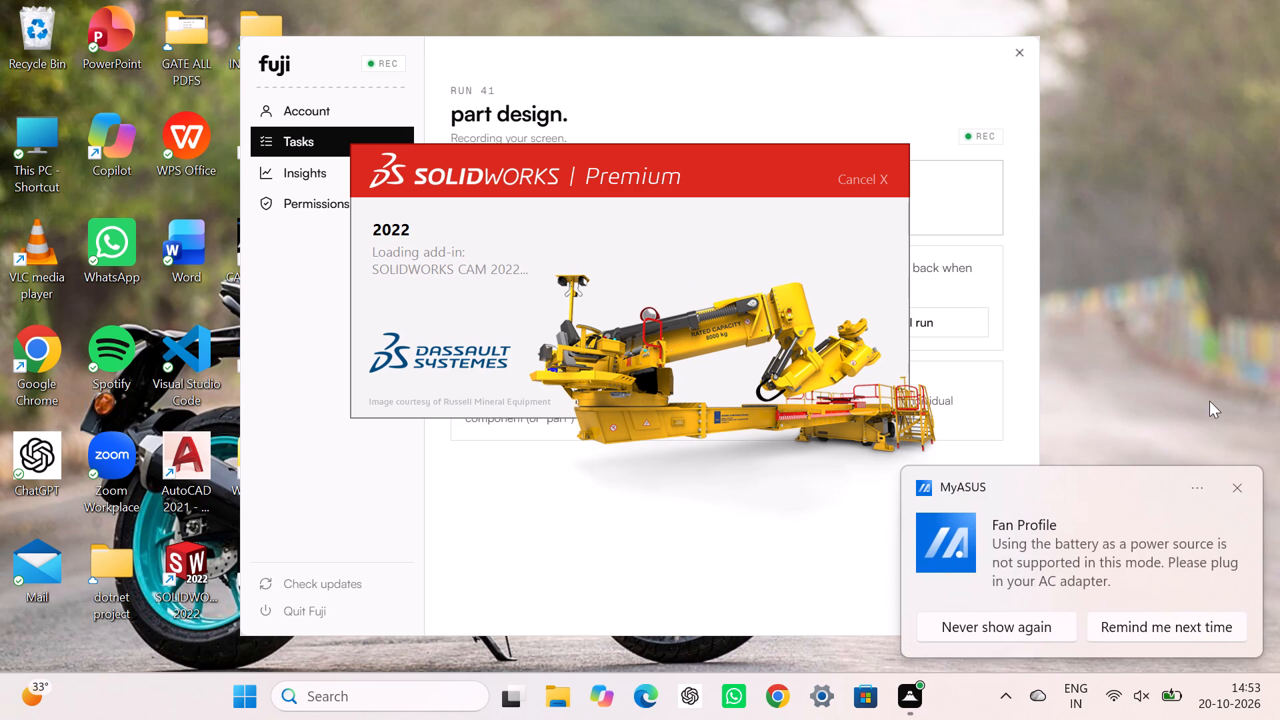
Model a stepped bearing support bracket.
Dismiss the fan-profile notification and create a new part document.
{"action": "left_click", "coordinate": [1235, 487]}
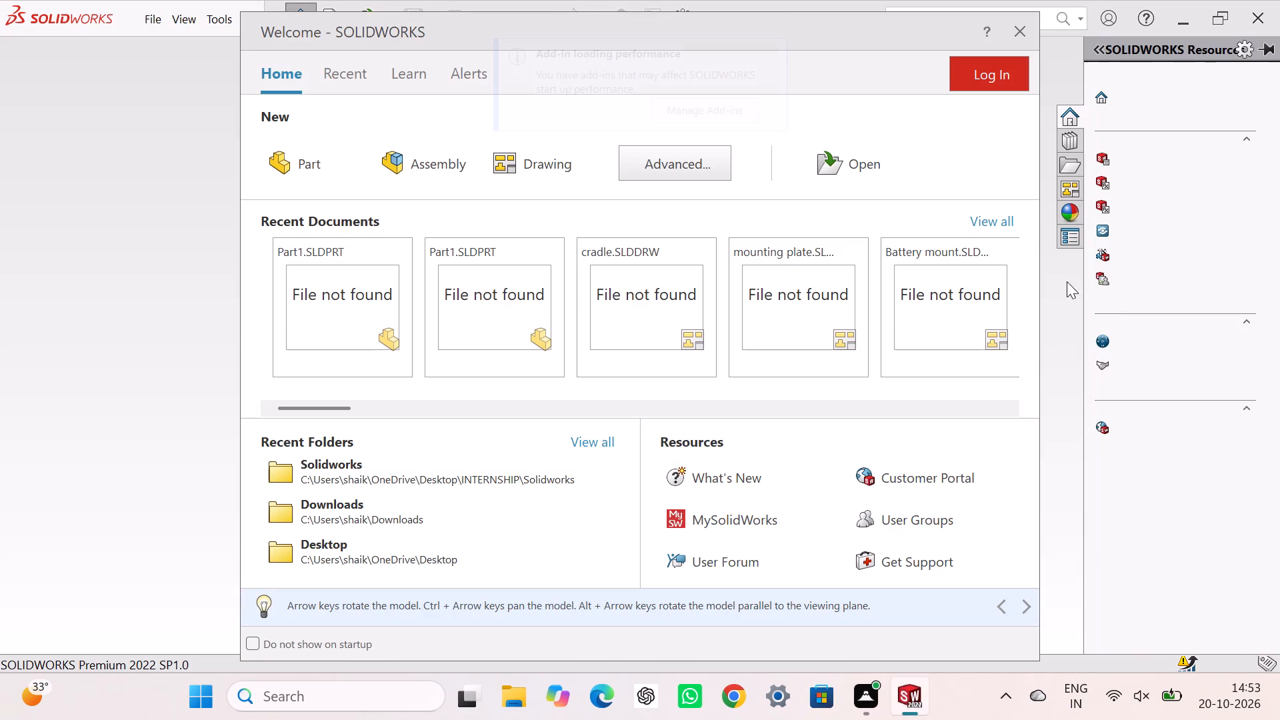
{"action": "left_click", "coordinate": [328, 163]}
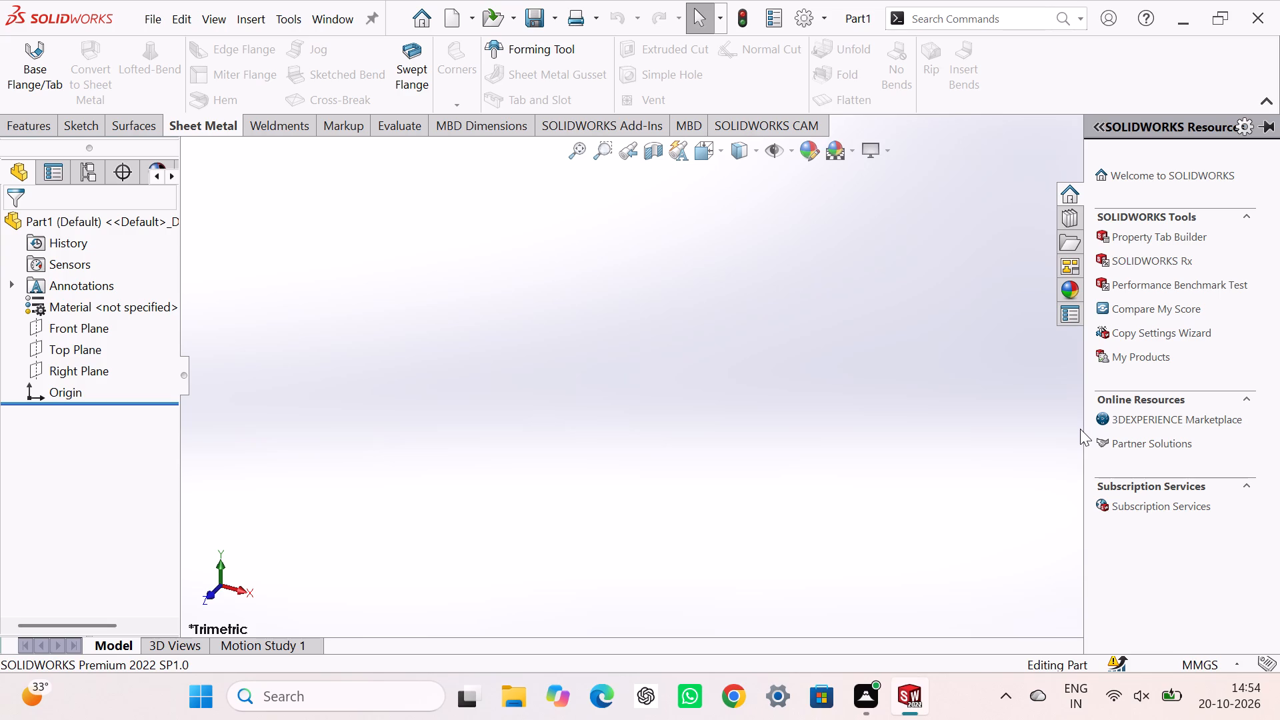
{"action": "left_click", "coordinate": [749, 25]}
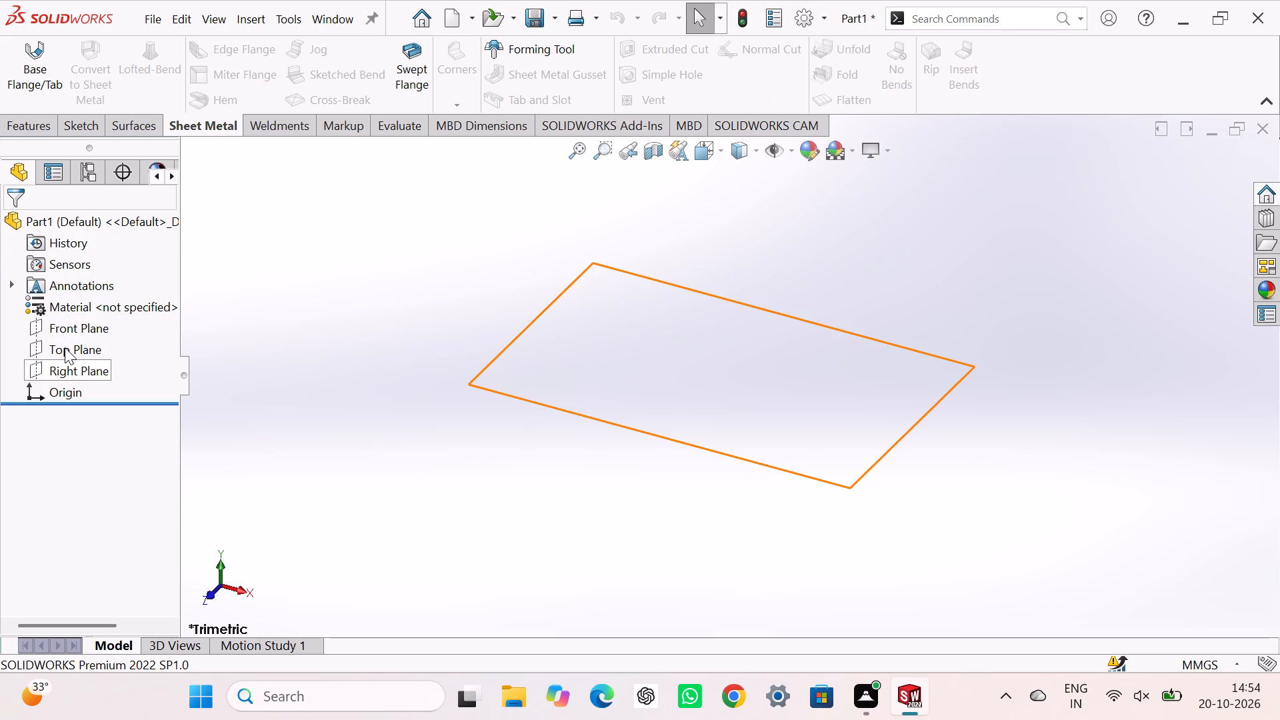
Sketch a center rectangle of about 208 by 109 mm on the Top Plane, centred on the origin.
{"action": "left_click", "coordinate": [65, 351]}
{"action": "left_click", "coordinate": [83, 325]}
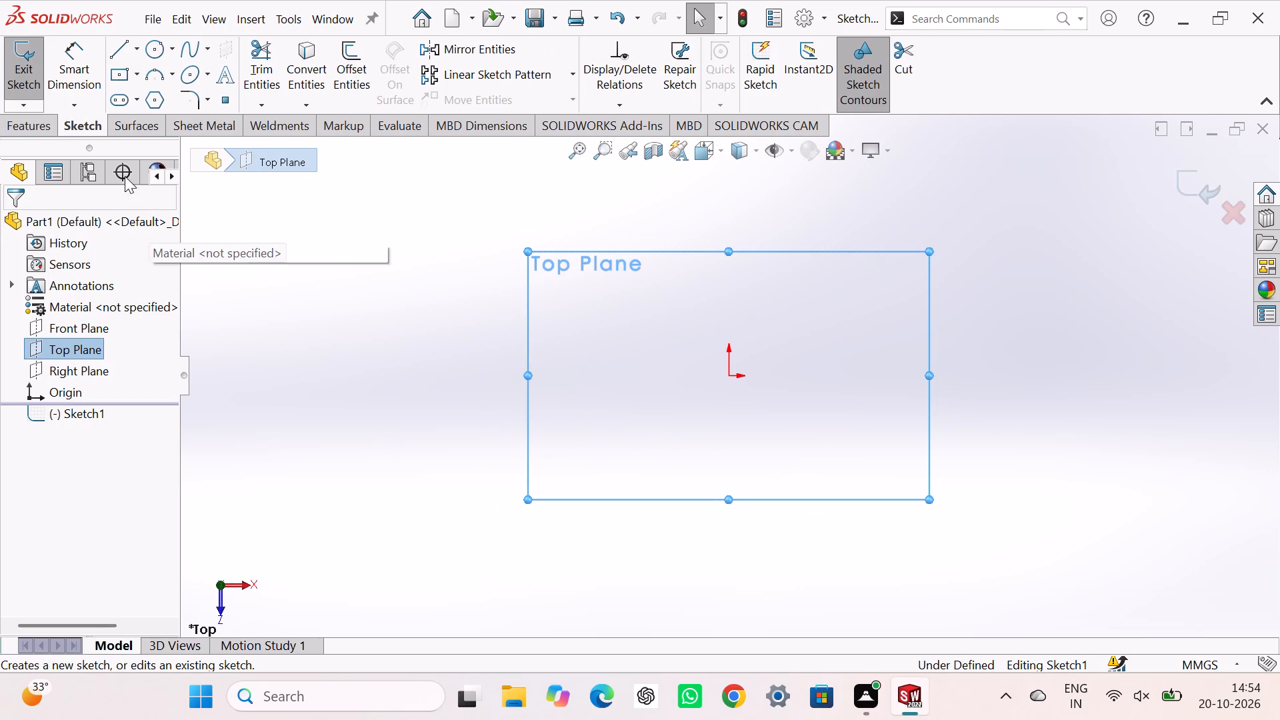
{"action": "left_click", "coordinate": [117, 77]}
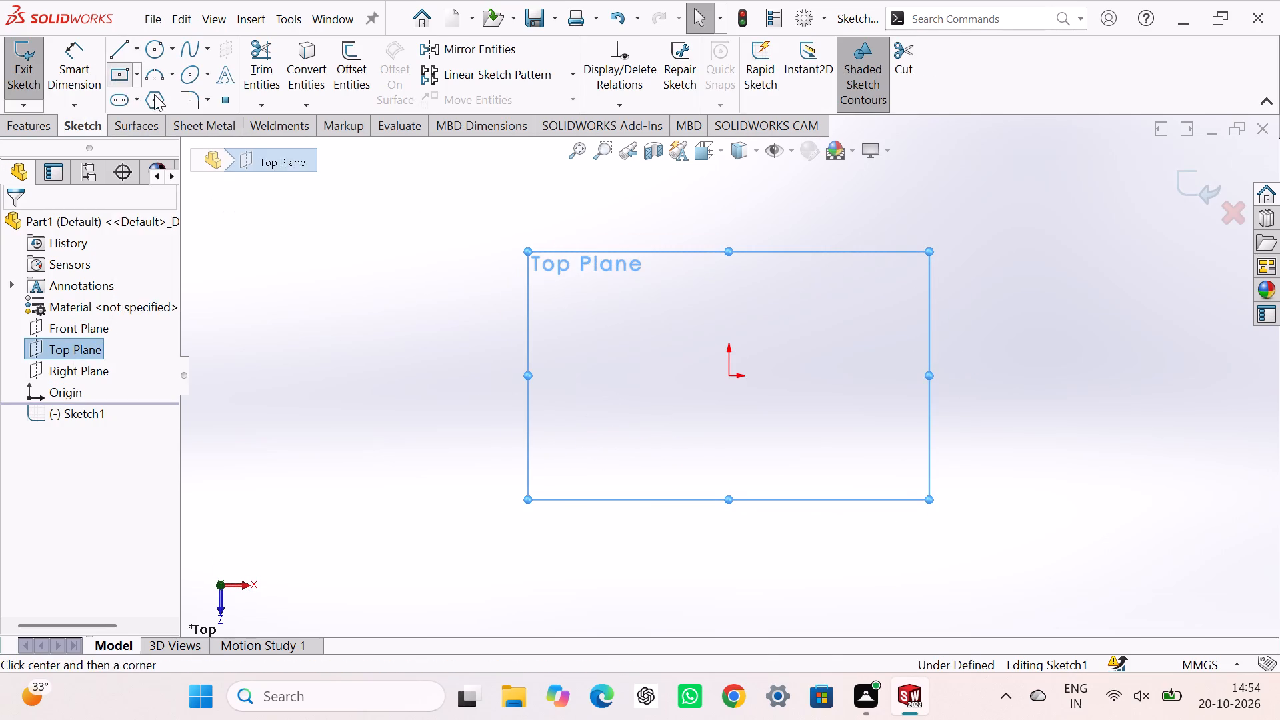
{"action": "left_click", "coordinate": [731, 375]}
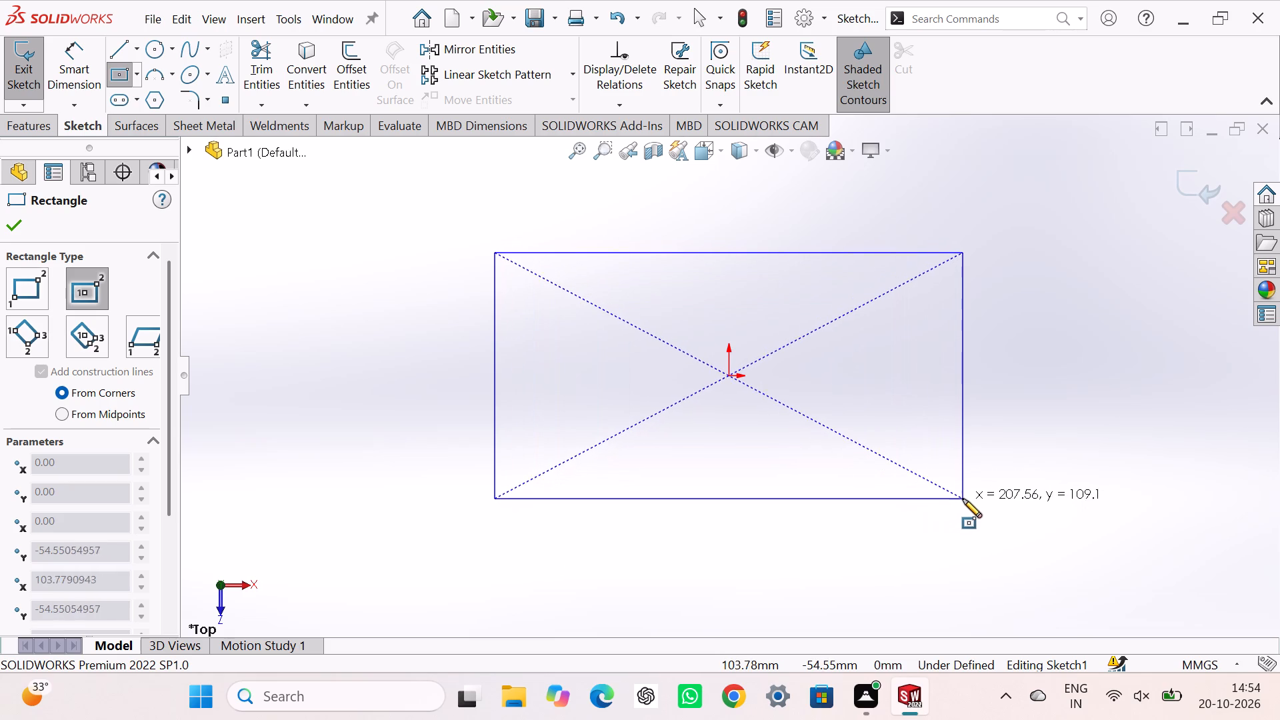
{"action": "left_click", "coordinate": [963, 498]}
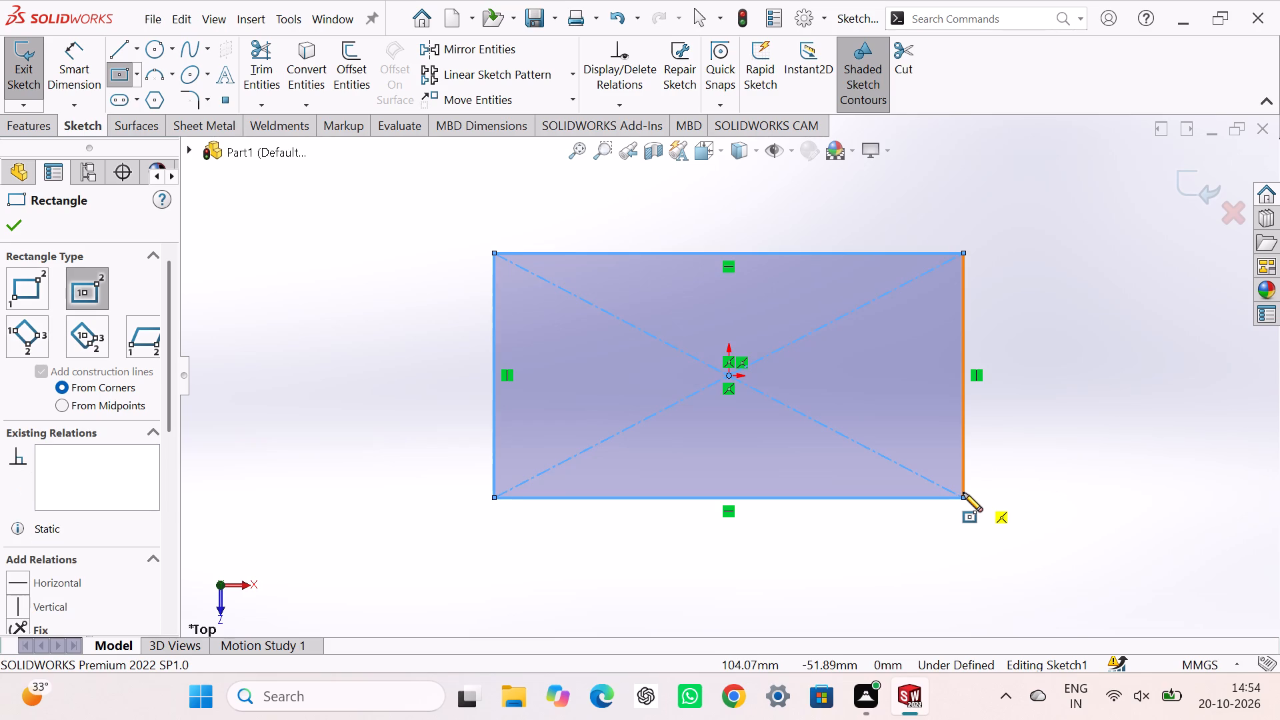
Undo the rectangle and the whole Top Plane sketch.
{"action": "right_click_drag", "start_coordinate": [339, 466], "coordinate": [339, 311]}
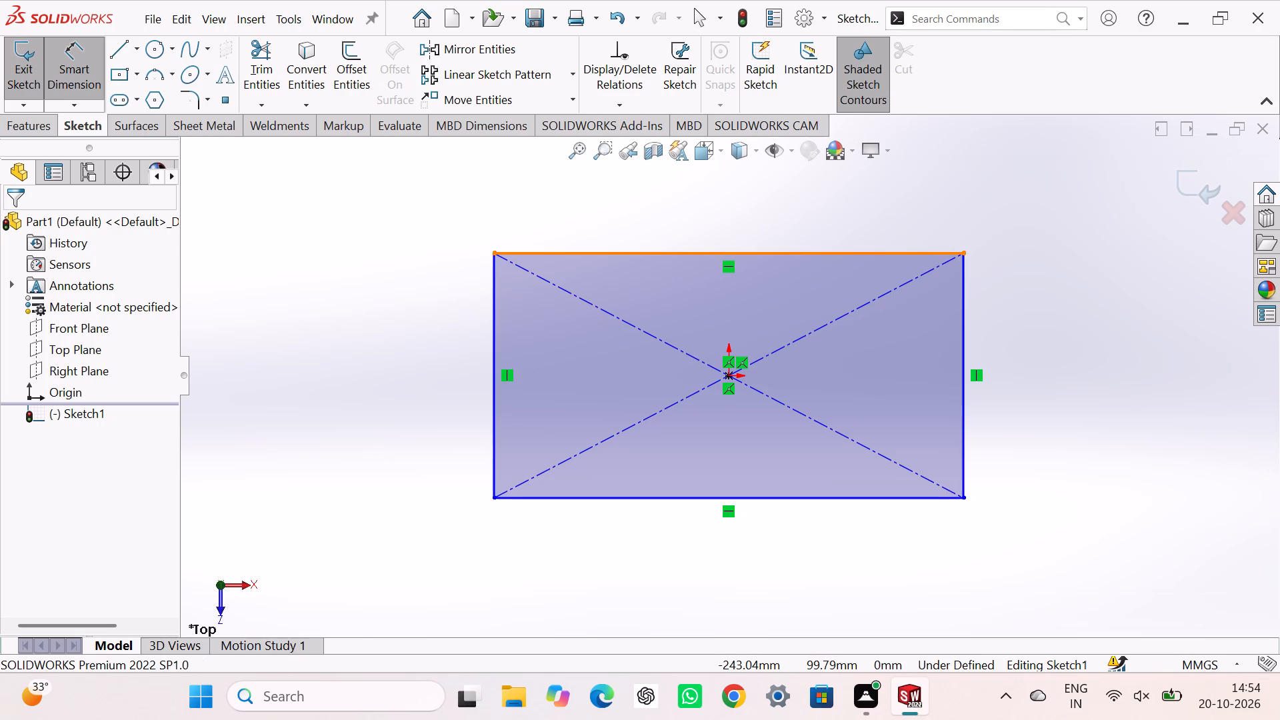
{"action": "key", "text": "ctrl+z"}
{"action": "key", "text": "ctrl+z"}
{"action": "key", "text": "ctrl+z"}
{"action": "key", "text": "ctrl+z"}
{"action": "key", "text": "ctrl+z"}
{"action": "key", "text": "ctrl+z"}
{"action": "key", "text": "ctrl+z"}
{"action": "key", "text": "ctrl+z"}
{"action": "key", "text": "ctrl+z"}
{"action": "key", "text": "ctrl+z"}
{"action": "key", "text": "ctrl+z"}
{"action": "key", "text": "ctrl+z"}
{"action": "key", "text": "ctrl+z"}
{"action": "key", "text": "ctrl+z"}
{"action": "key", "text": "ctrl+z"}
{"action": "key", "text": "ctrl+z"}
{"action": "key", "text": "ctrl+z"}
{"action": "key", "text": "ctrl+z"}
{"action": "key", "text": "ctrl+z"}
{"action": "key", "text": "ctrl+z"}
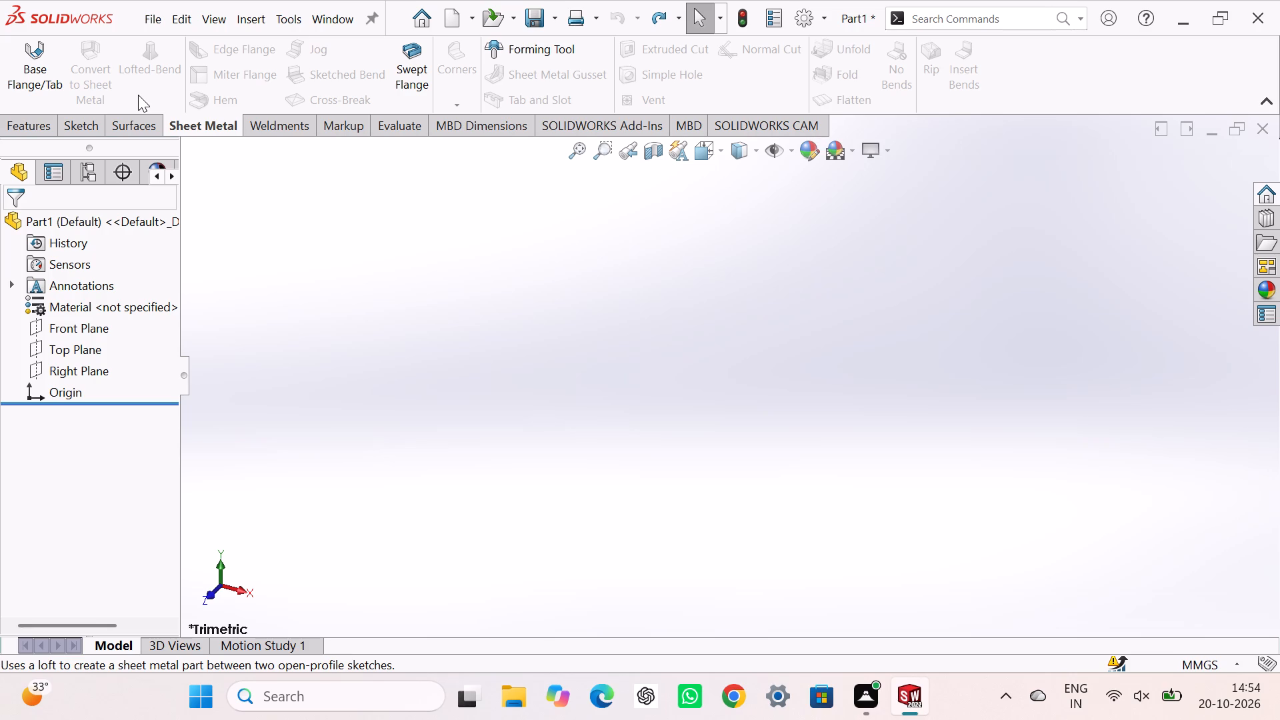
Sketch a vertical construction line about 86 mm long upward from the origin on the Front Plane.
{"action": "left_click", "coordinate": [99, 326]}
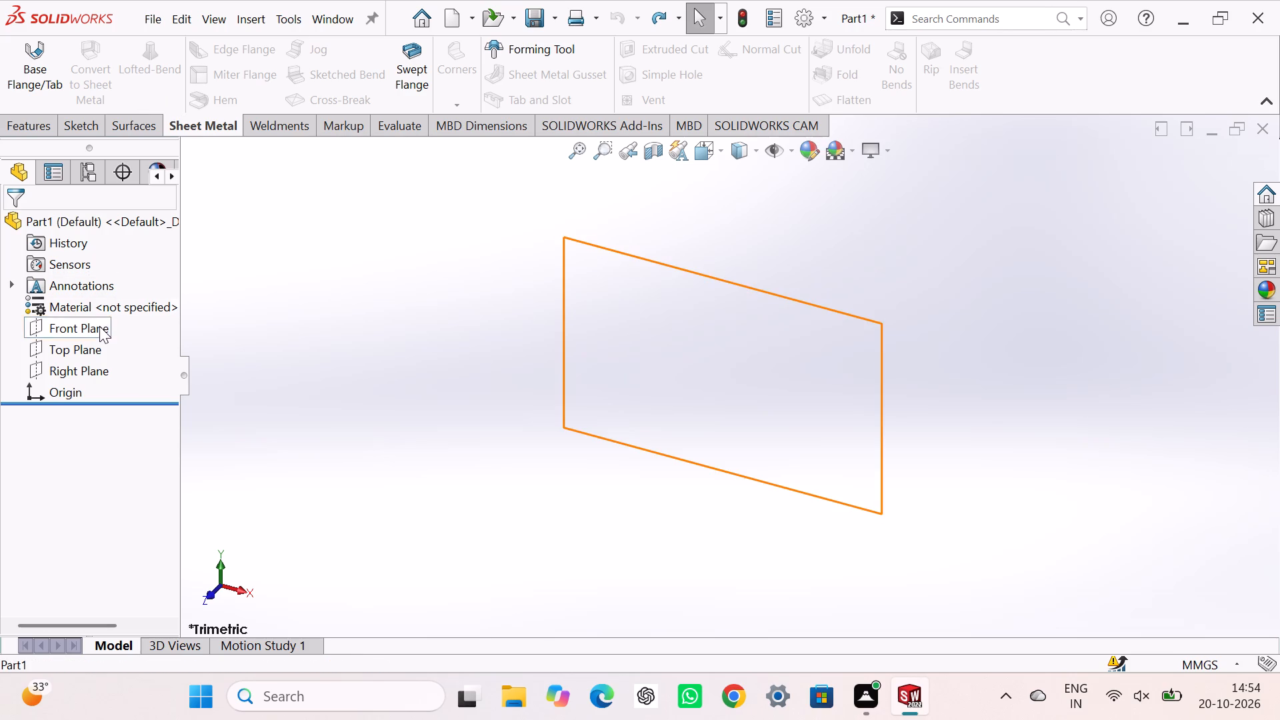
{"action": "left_click_drag", "start_coordinate": [108, 310], "coordinate": [109, 303]}
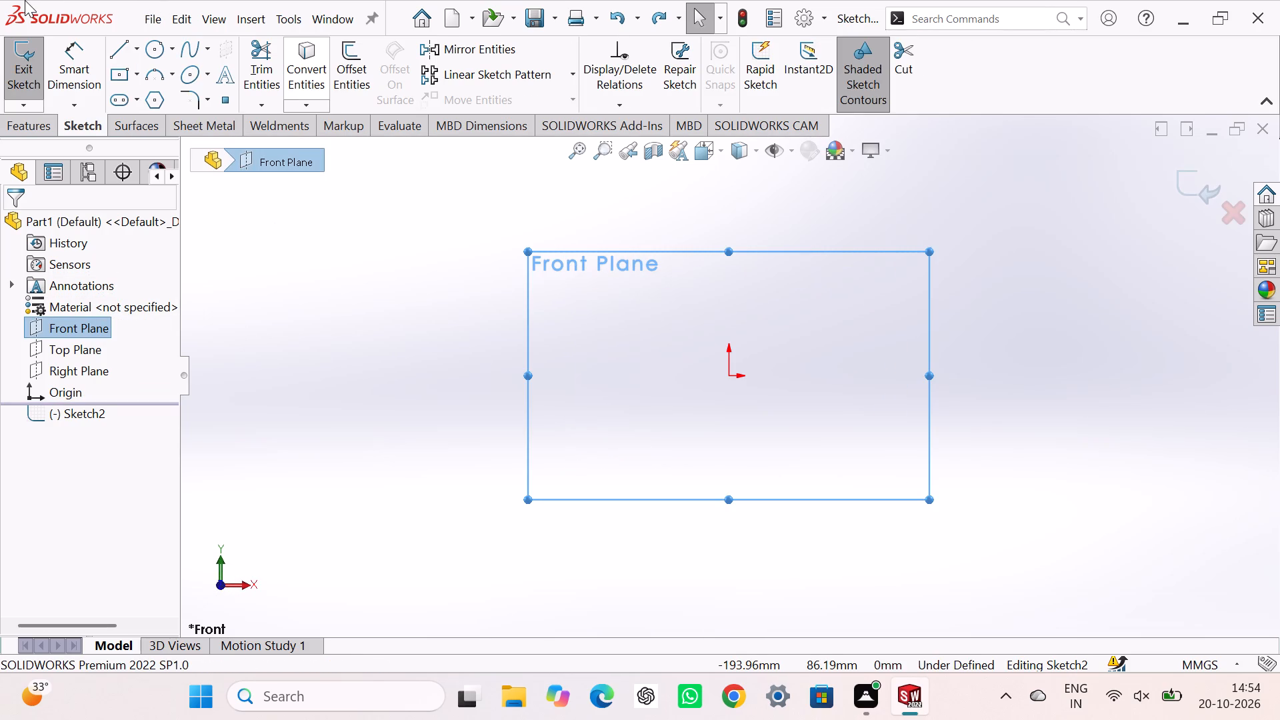
{"action": "left_click", "coordinate": [111, 50]}
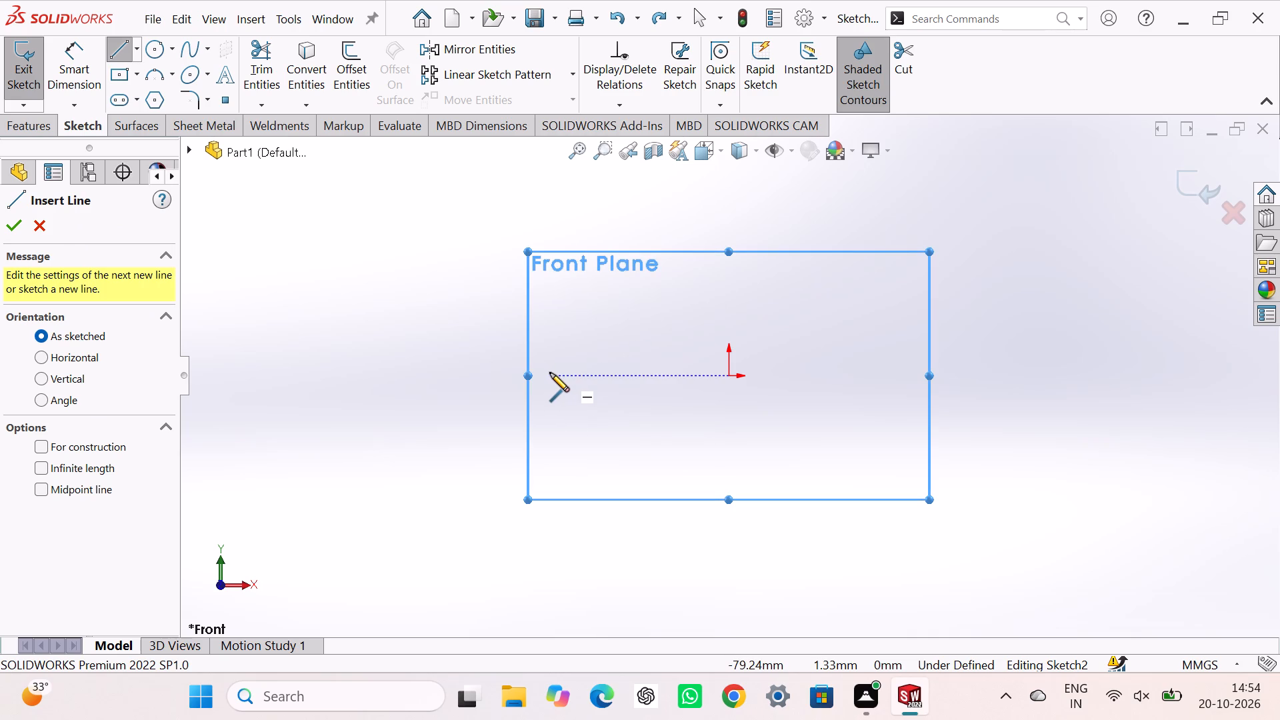
{"action": "left_click", "coordinate": [726, 376]}
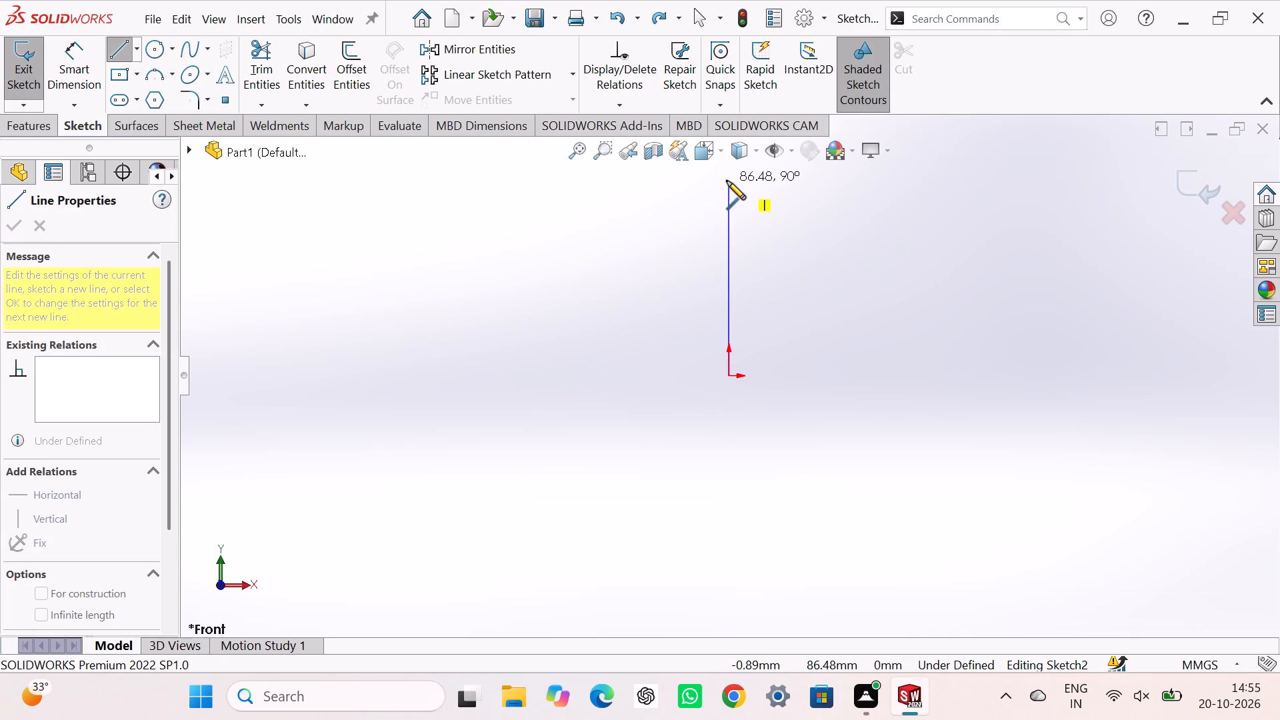
{"action": "left_click", "coordinate": [727, 181]}
{"action": "right_click", "coordinate": [621, 221]}
{"action": "left_click", "coordinate": [639, 226]}
{"action": "left_click", "coordinate": [633, 230]}
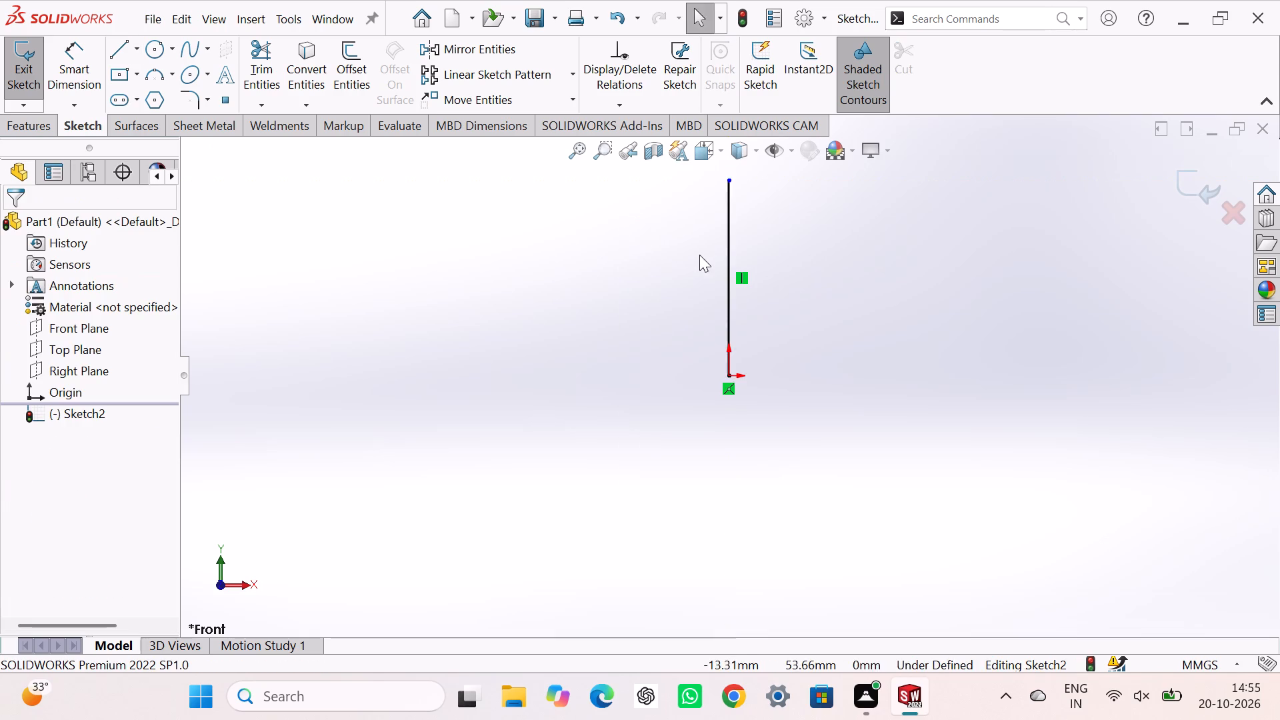
{"action": "left_click", "coordinate": [729, 225]}
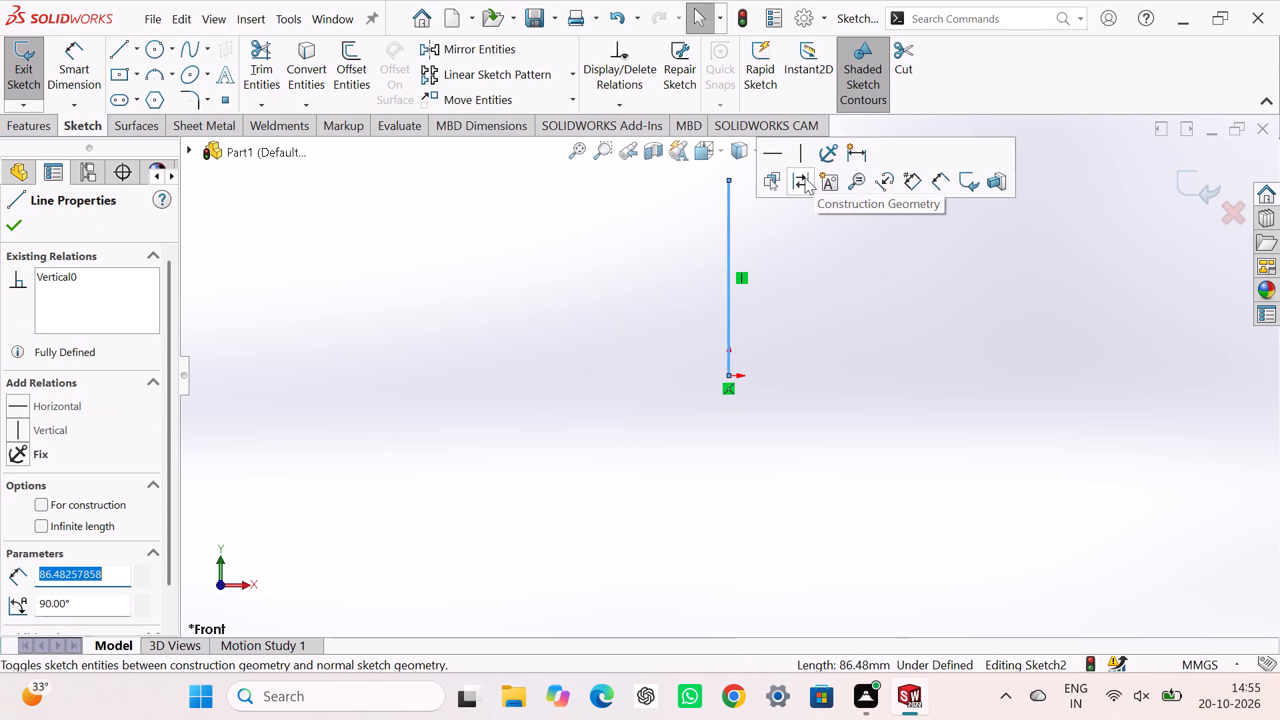
{"action": "left_click", "coordinate": [804, 177]}
{"action": "left_click", "coordinate": [654, 259]}
{"action": "left_click", "coordinate": [635, 265]}
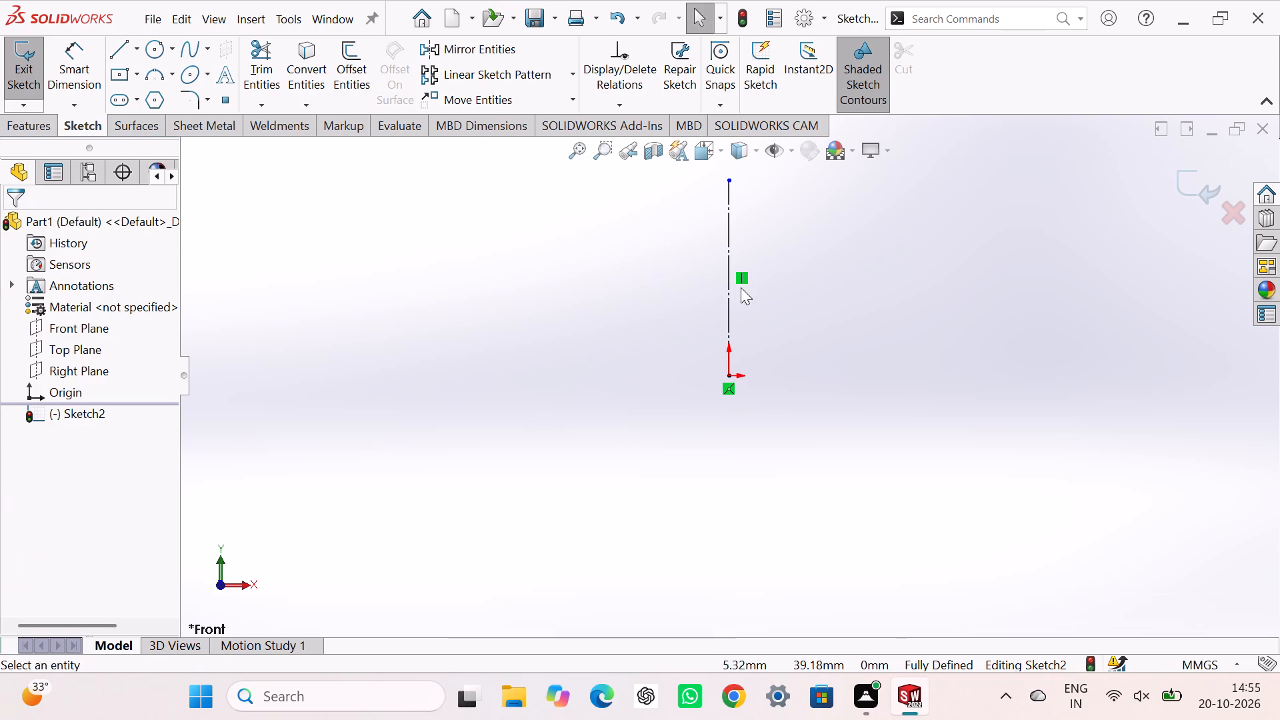
{"action": "left_click", "coordinate": [465, 347]}
Sketch the underside of a hat-shaped profile level with the origin: left flange about 78 mm, inner recess about 24 mm high, right flange about 18 mm.
{"action": "left_click", "coordinate": [116, 47]}
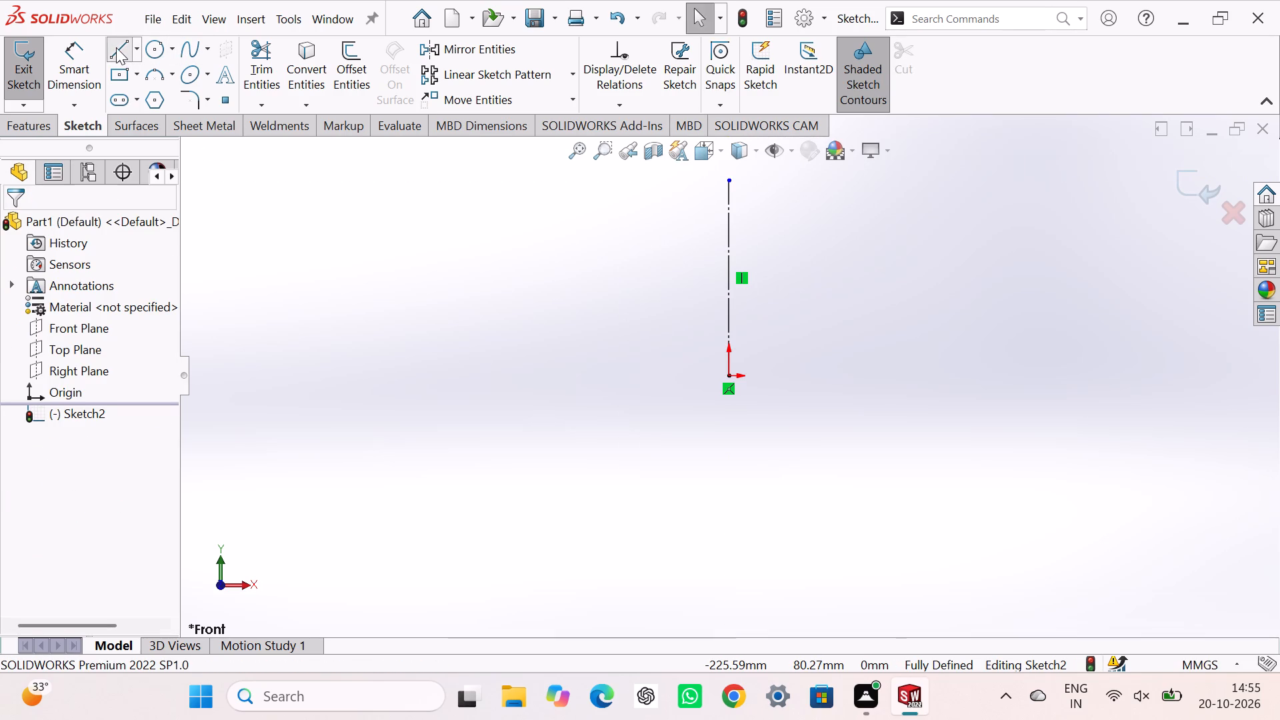
{"action": "left_click", "coordinate": [430, 376]}
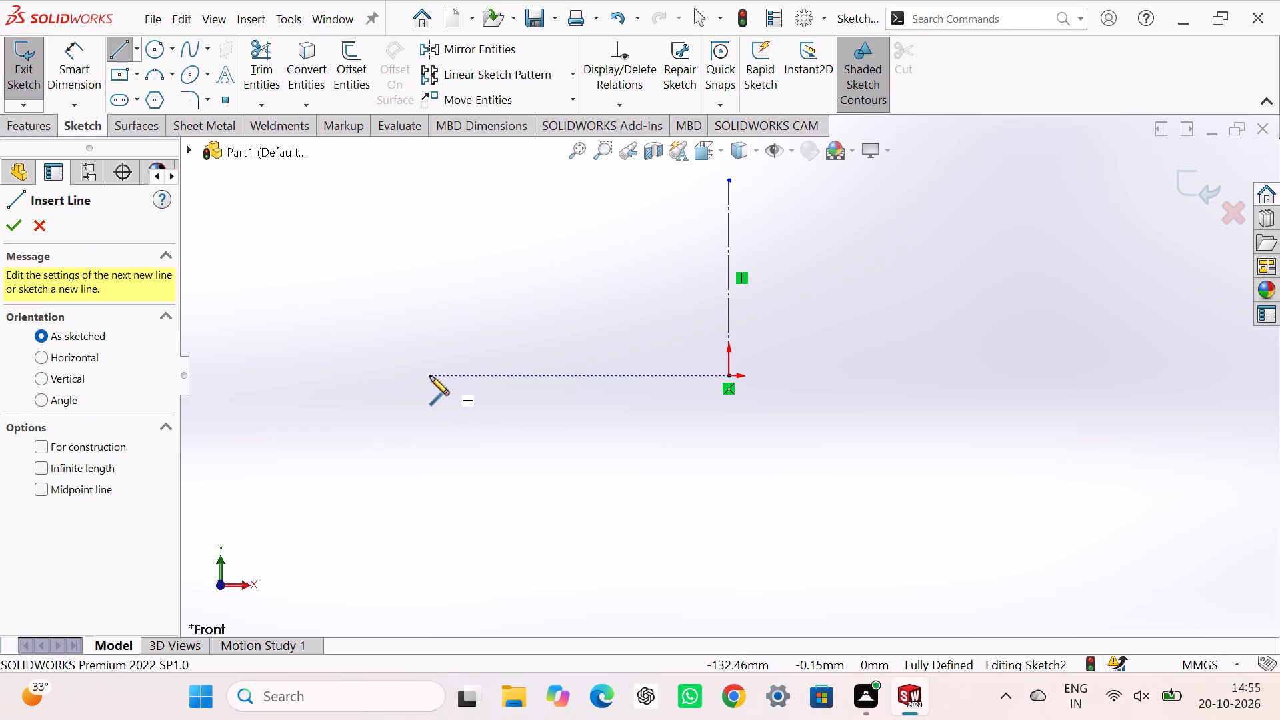
{"action": "left_click", "coordinate": [606, 376]}
{"action": "left_click", "coordinate": [601, 322]}
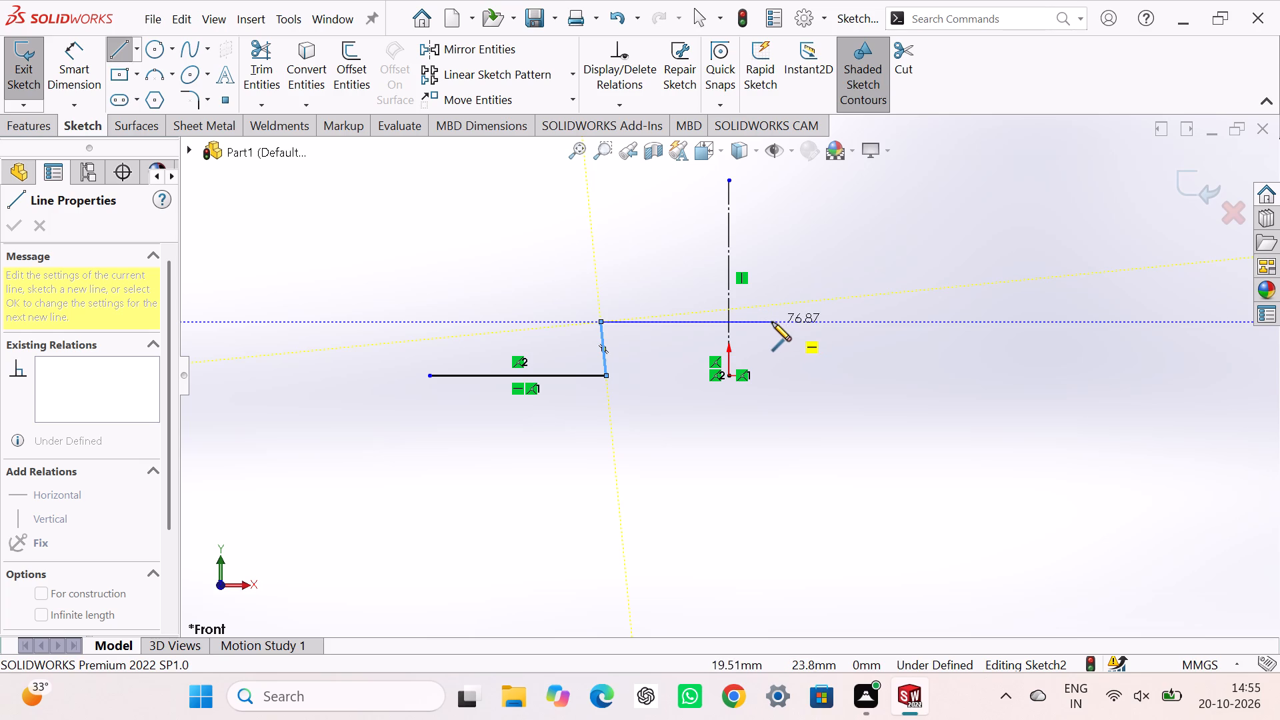
{"action": "left_click", "coordinate": [834, 320]}
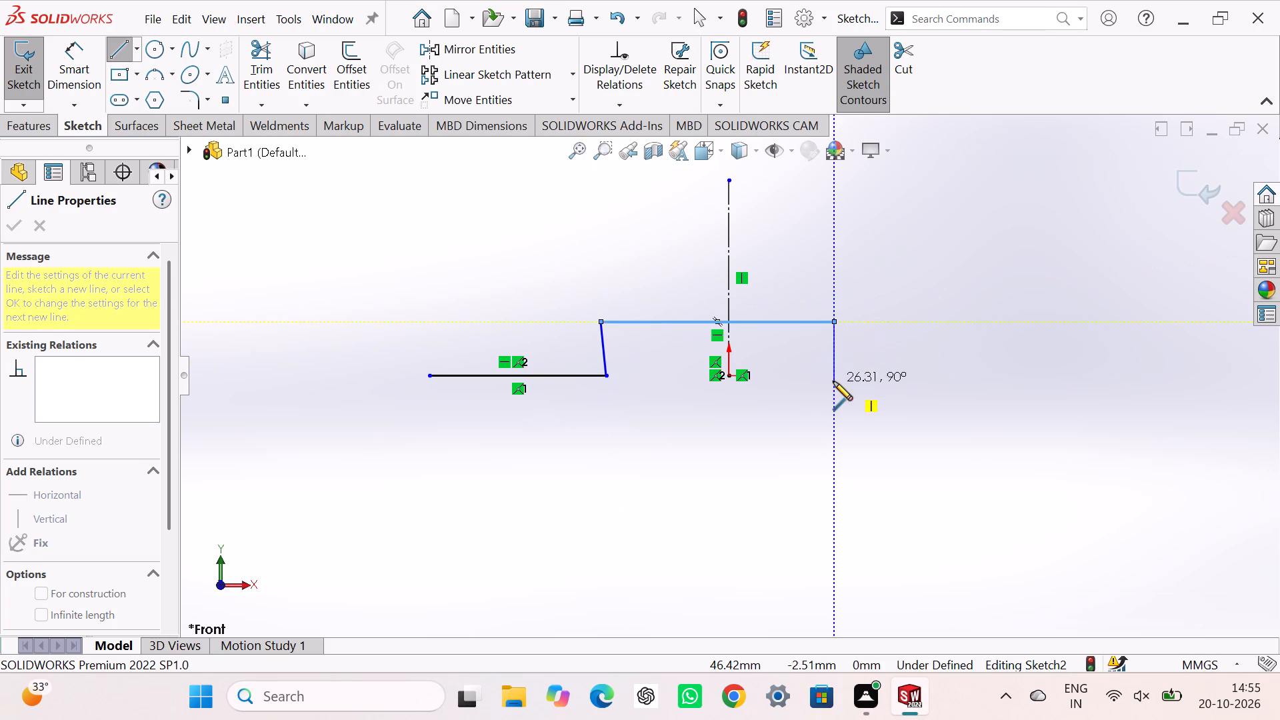
{"action": "left_click", "coordinate": [834, 373]}
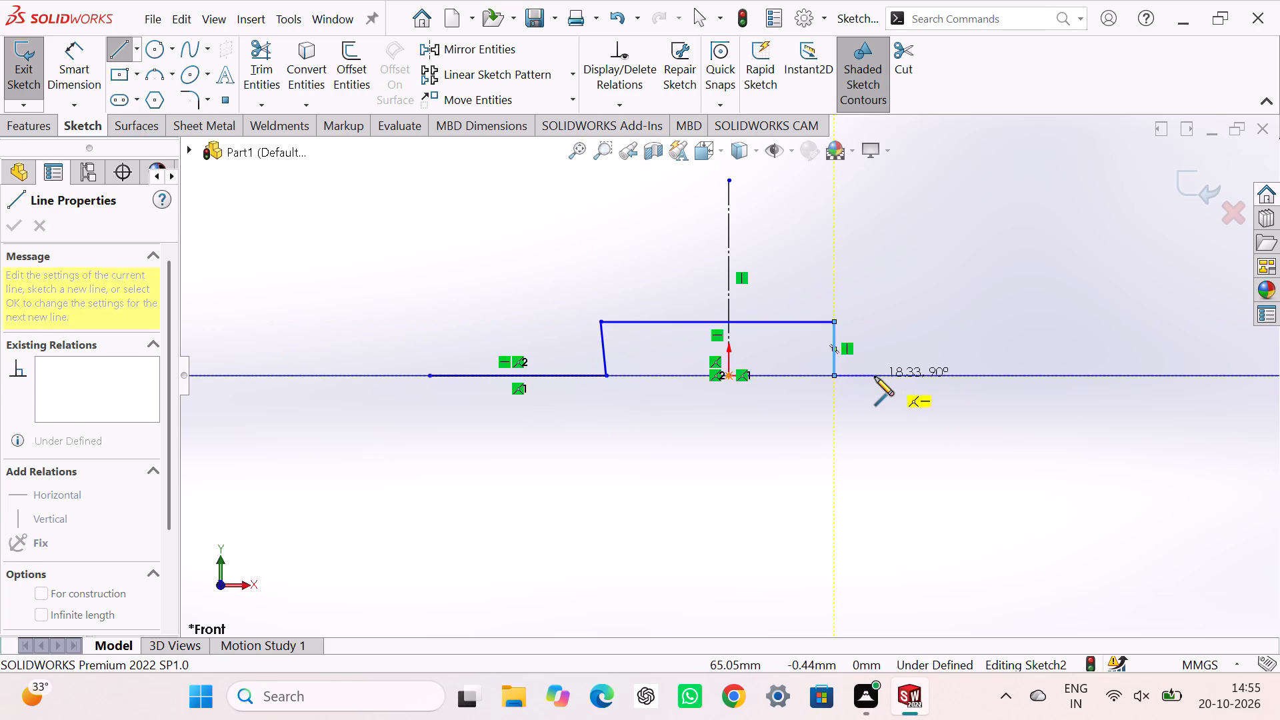
{"action": "left_click", "coordinate": [875, 377]}
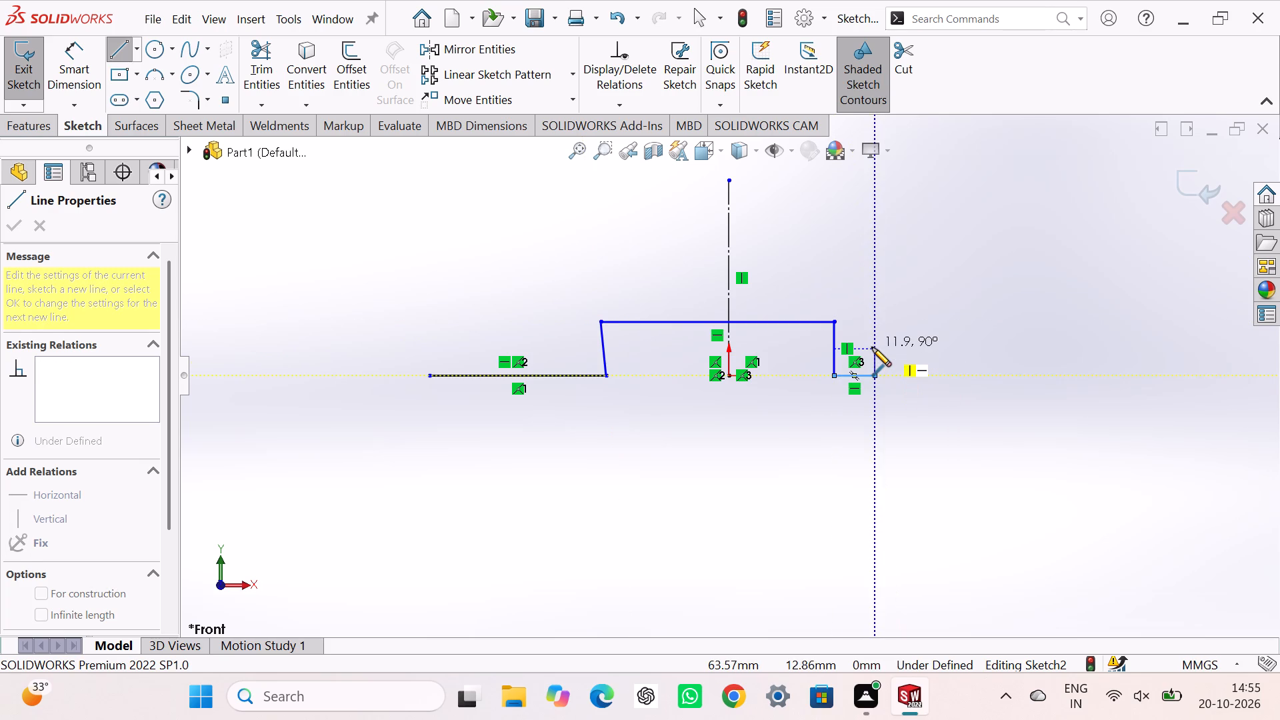
Close the hat profile with flanges about 7 mm thick, outer vertical walls about 30 mm high and a horizontal top edge.
{"action": "scroll", "coordinate": [872, 354], "scroll_direction": "up", "scroll_amount": 1}
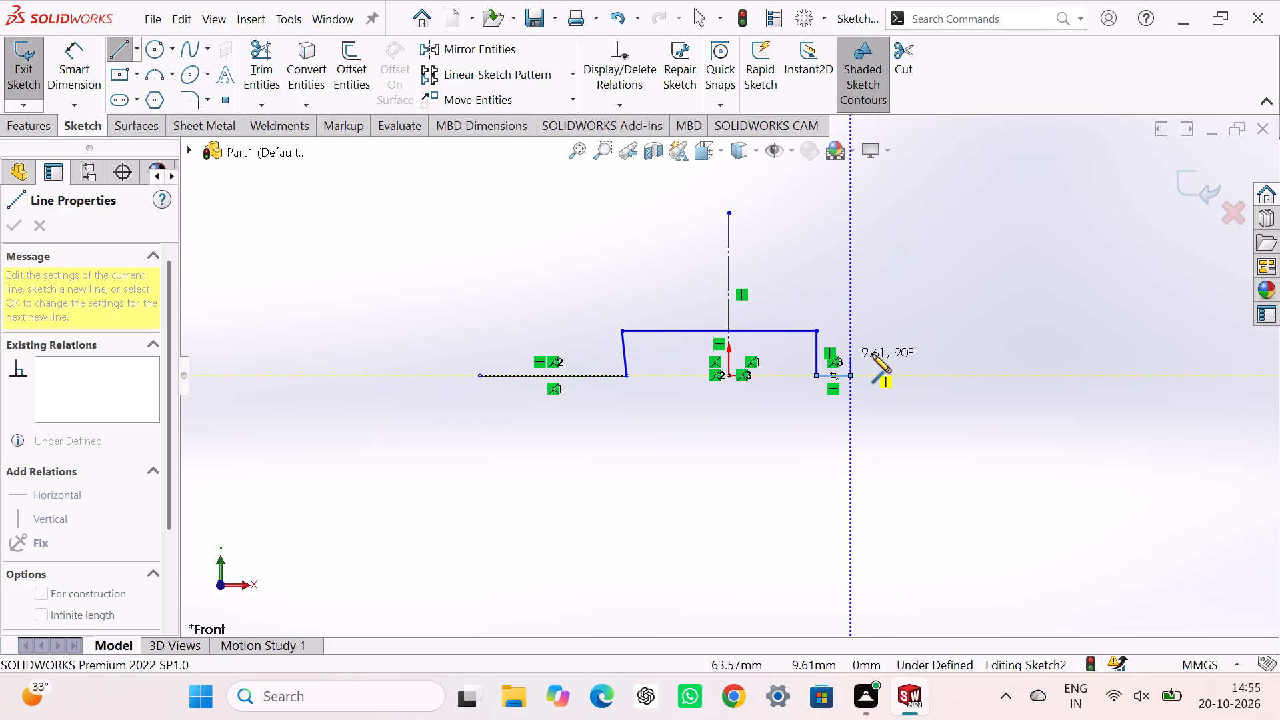
{"action": "scroll", "coordinate": [872, 356], "scroll_direction": "down", "scroll_amount": 4}
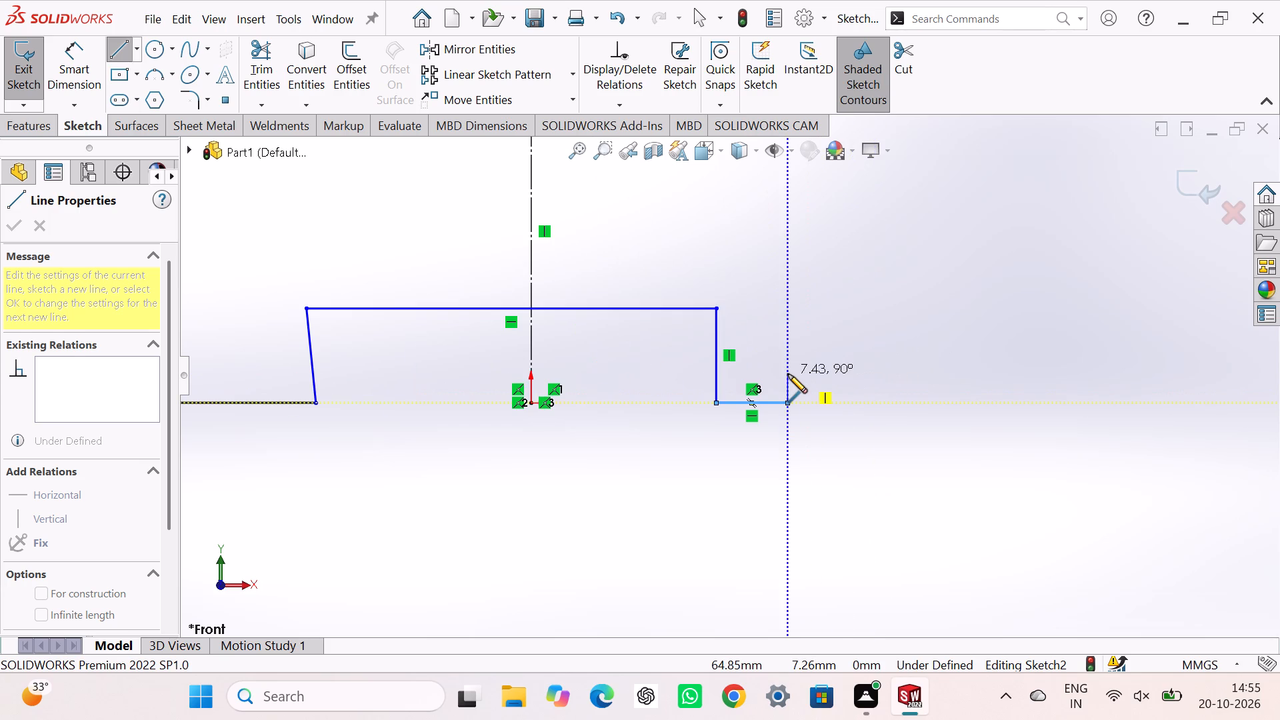
{"action": "left_click", "coordinate": [788, 374]}
{"action": "left_click", "coordinate": [752, 374]}
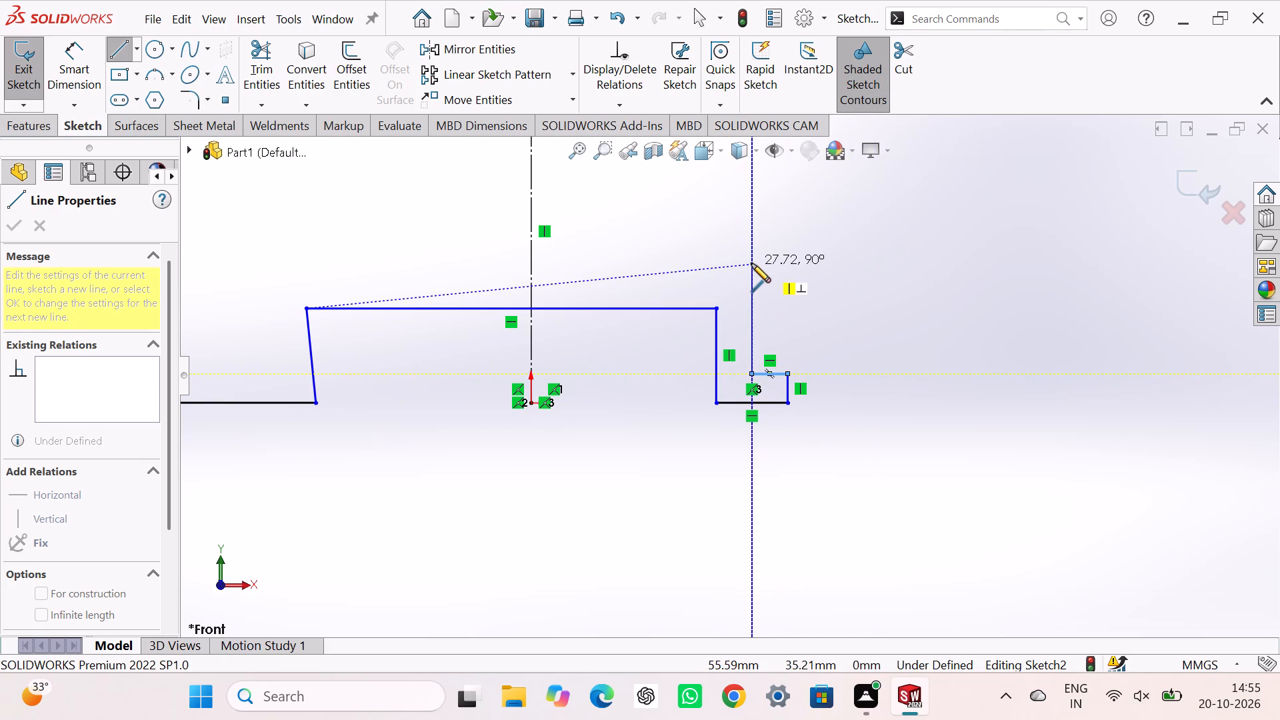
{"action": "left_click", "coordinate": [751, 256]}
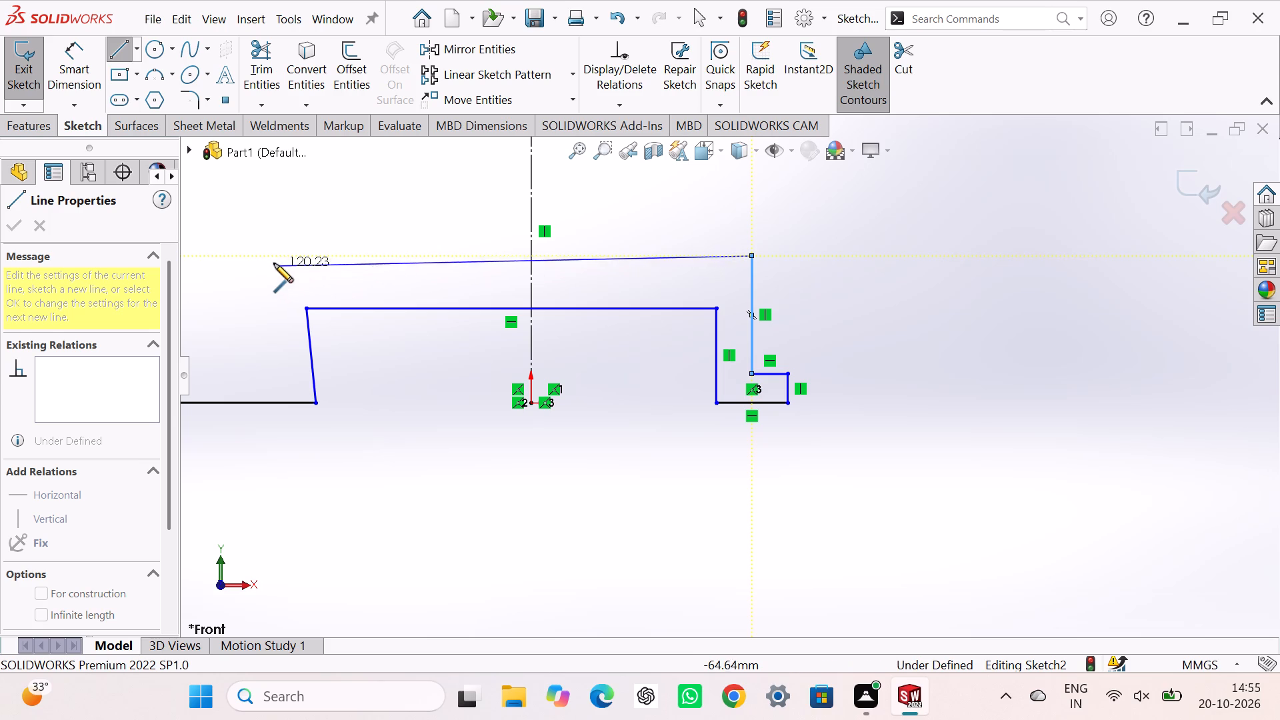
{"action": "left_click", "coordinate": [267, 255]}
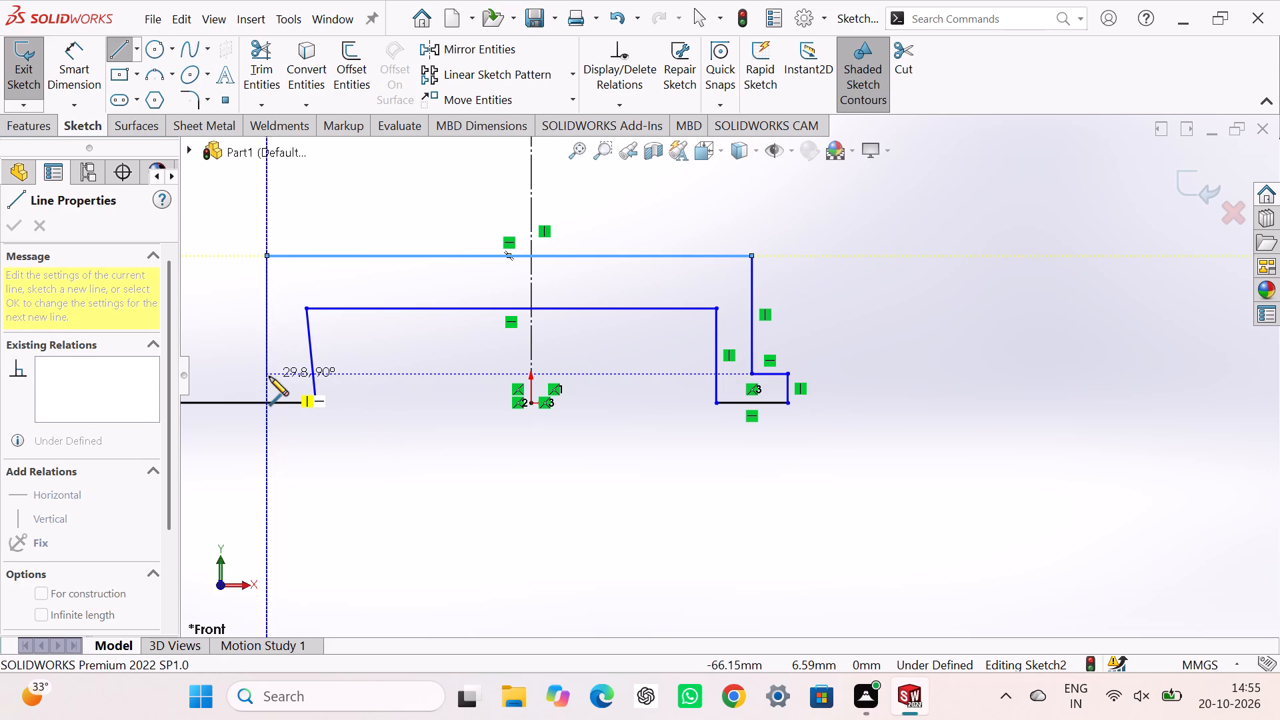
{"action": "left_click", "coordinate": [268, 371]}
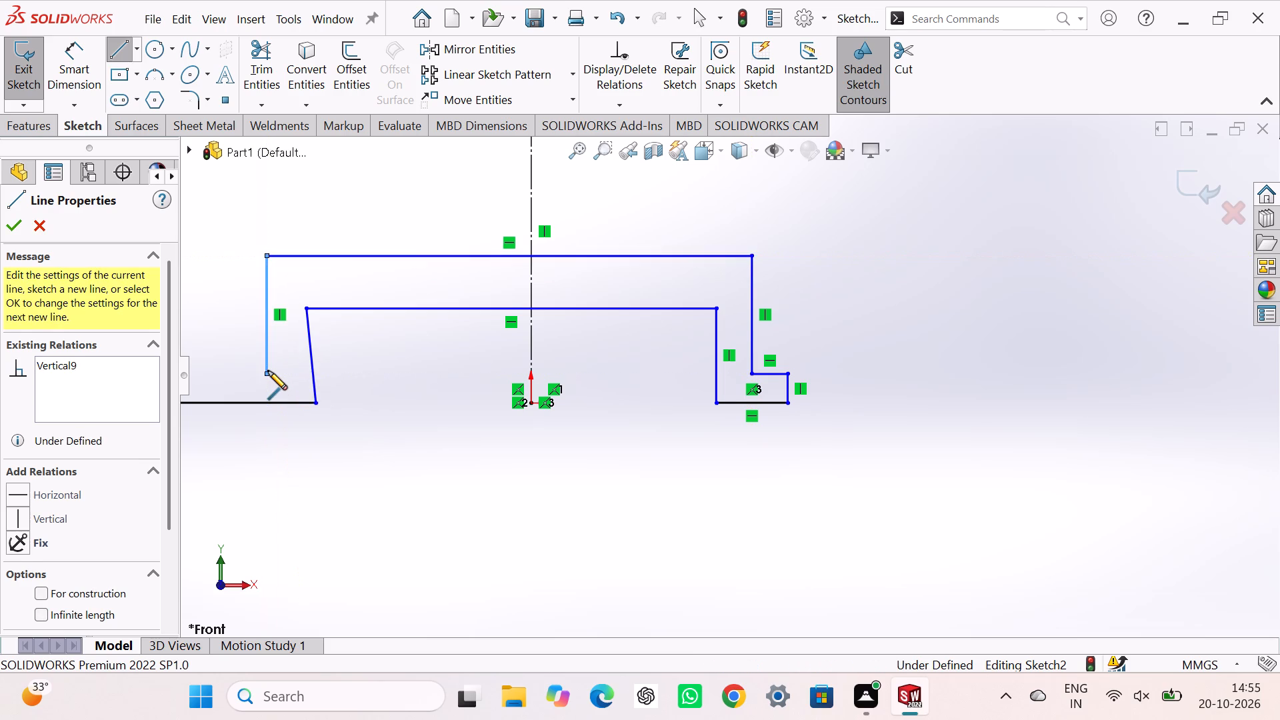
{"action": "scroll", "coordinate": [268, 371], "scroll_direction": "up", "scroll_amount": 2}
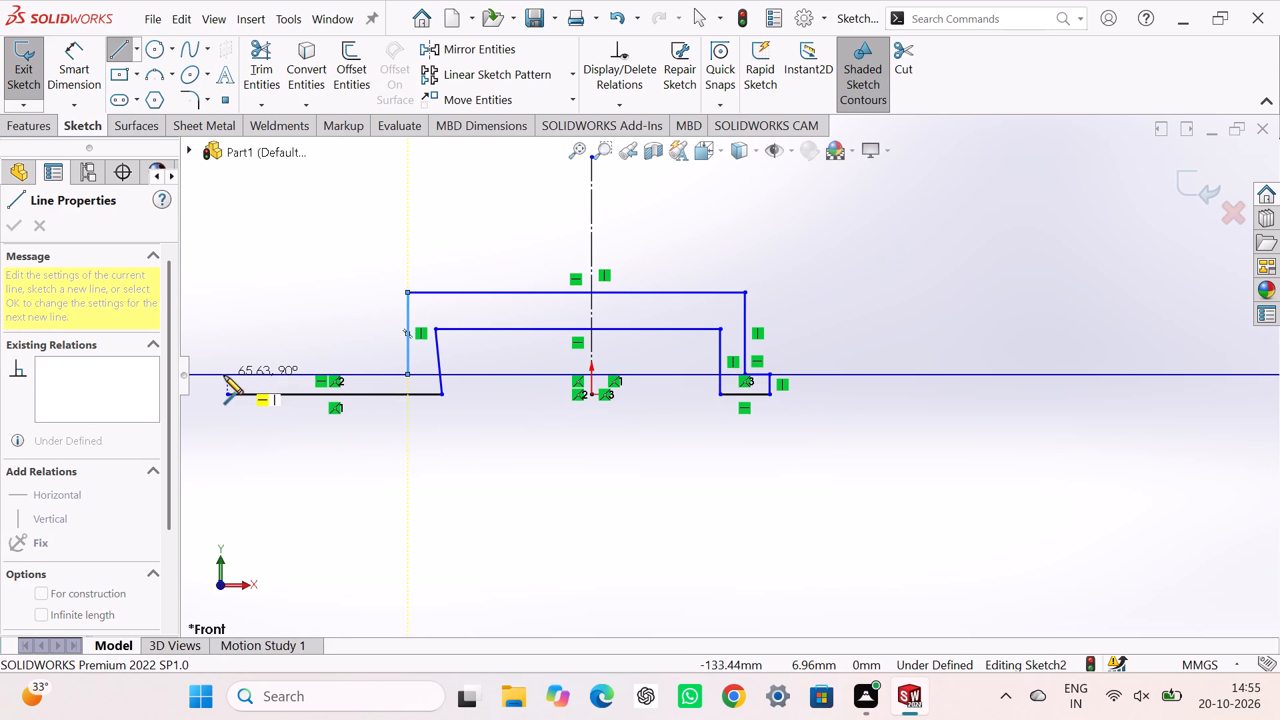
{"action": "left_click", "coordinate": [227, 375]}
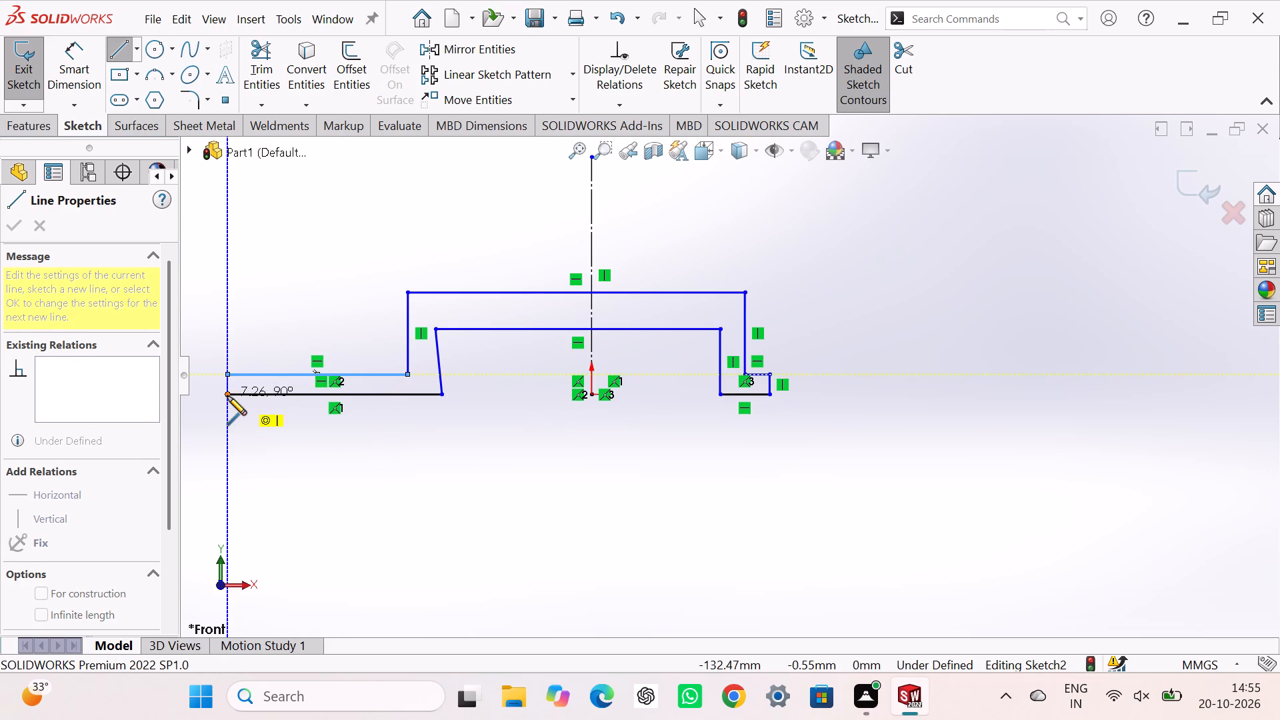
{"action": "left_click", "coordinate": [227, 396]}
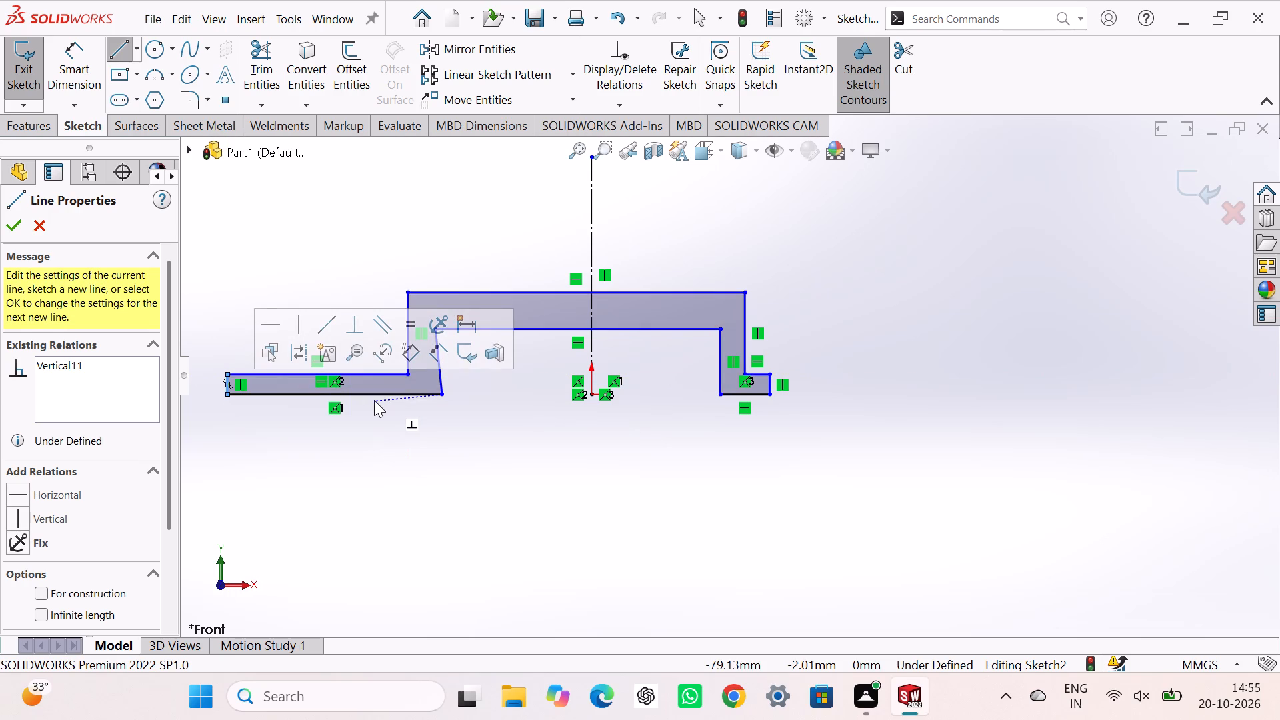
{"action": "key", "text": "Escape"}
{"action": "key", "text": "Escape"}
Make the slanted inner left wall line of the profile vertical.
{"action": "left_click", "coordinate": [437, 366]}
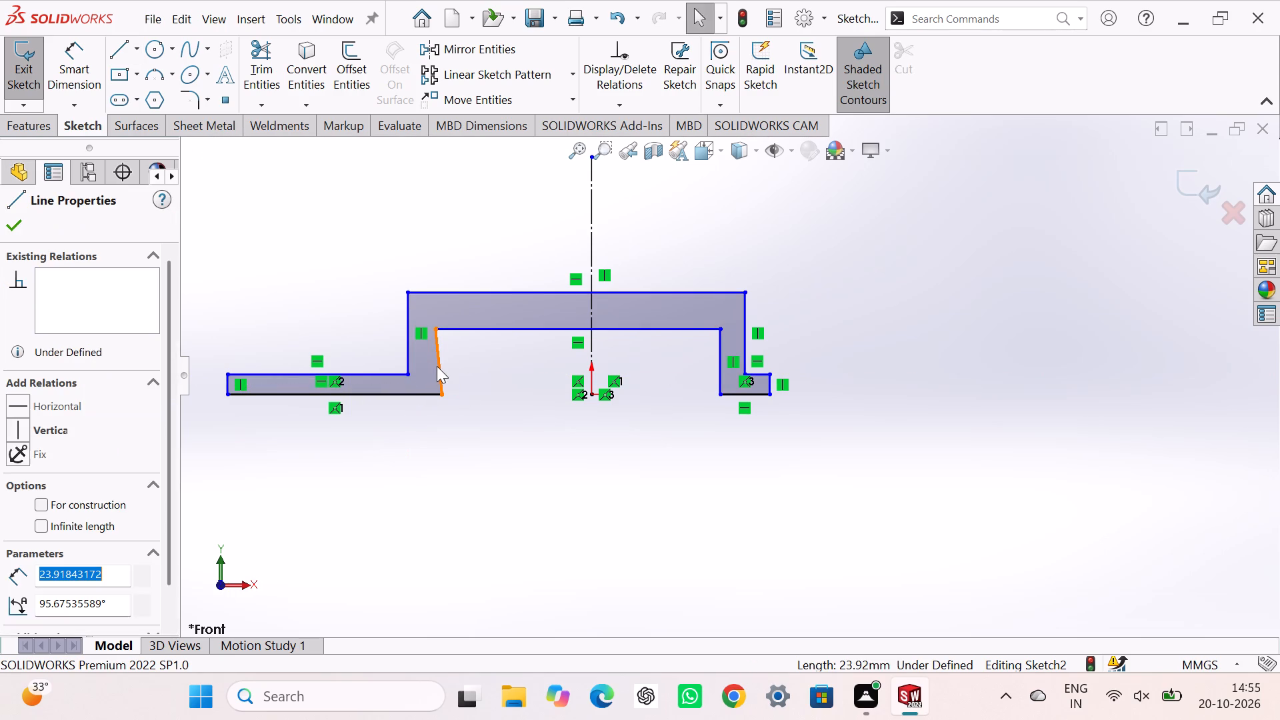
{"action": "left_click", "coordinate": [503, 296]}
{"action": "left_click", "coordinate": [500, 394]}
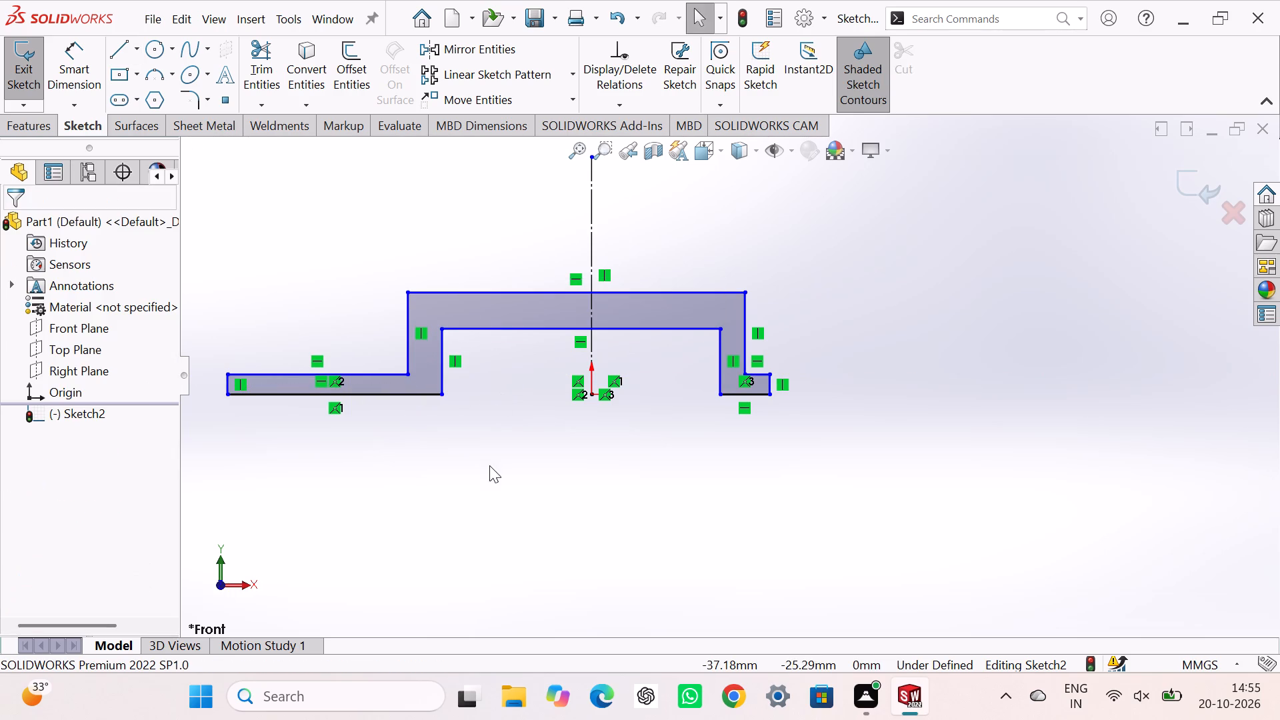
Make the two inner recess walls of the hat profile symmetric about the vertical centerline.
{"action": "left_click", "coordinate": [439, 363]}
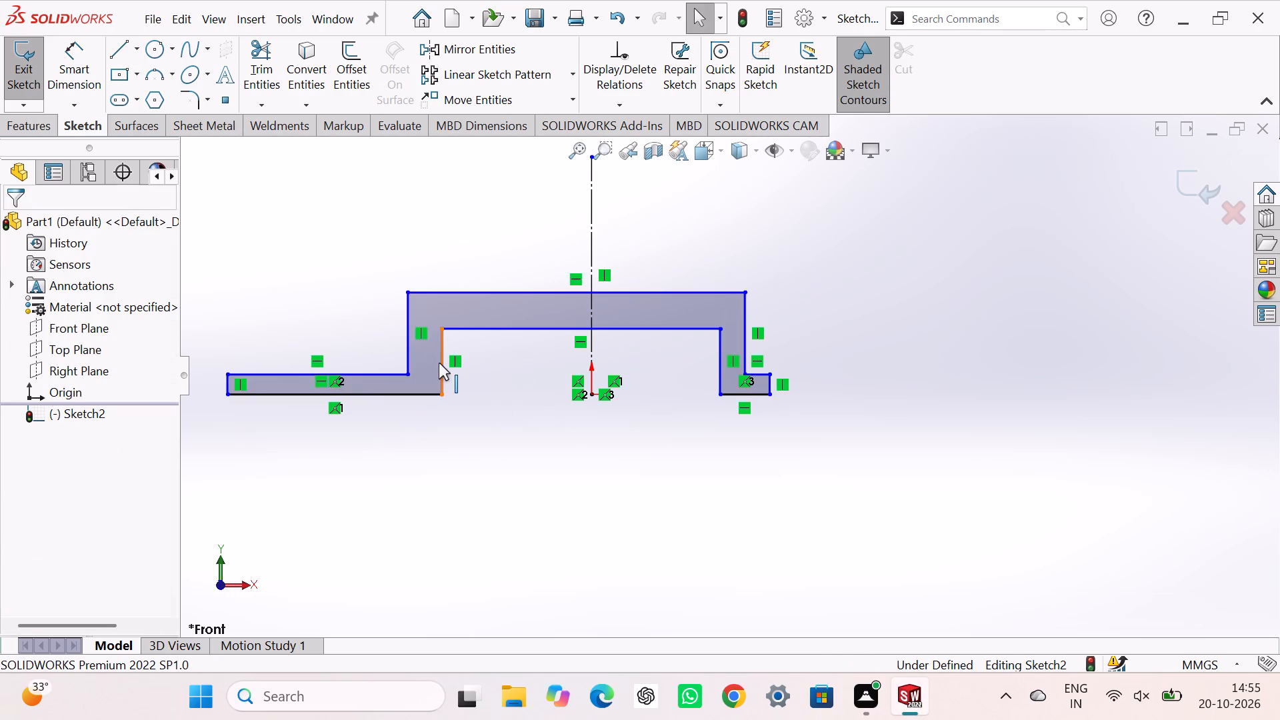
{"action": "left_click", "coordinate": [720, 351], "text": "ctrl"}
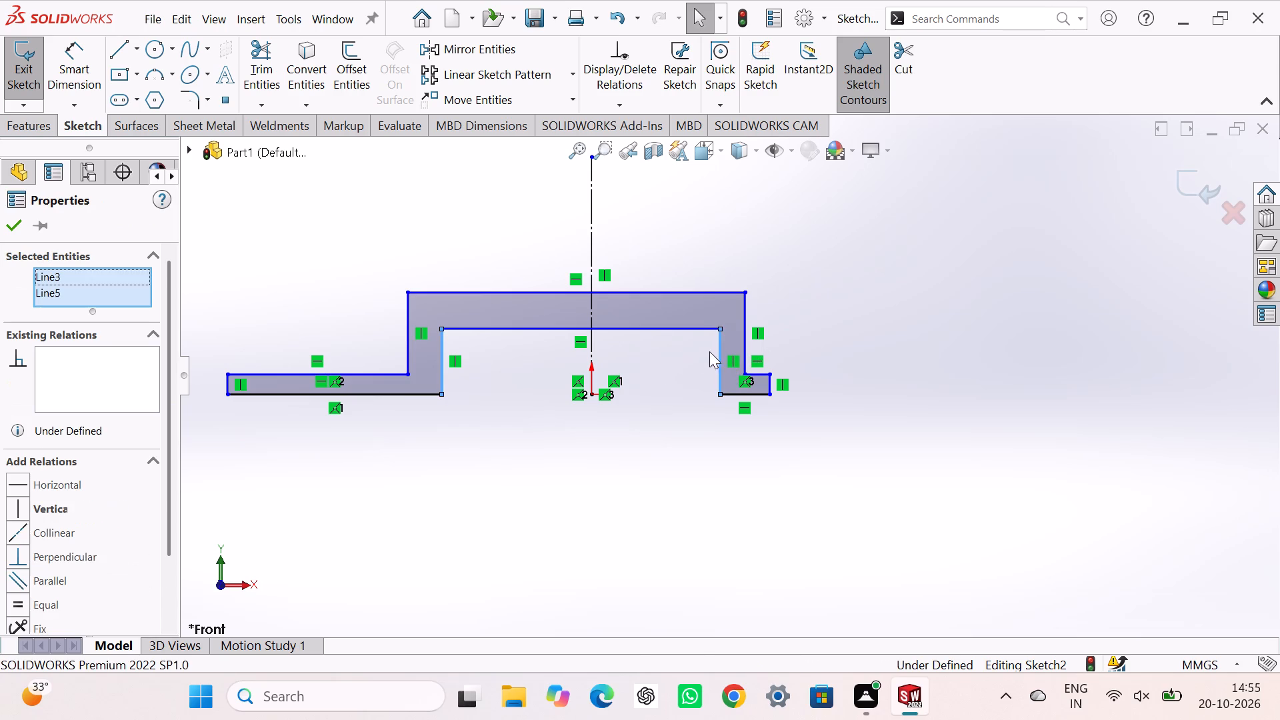
{"action": "left_click", "coordinate": [589, 342], "text": "ctrl"}
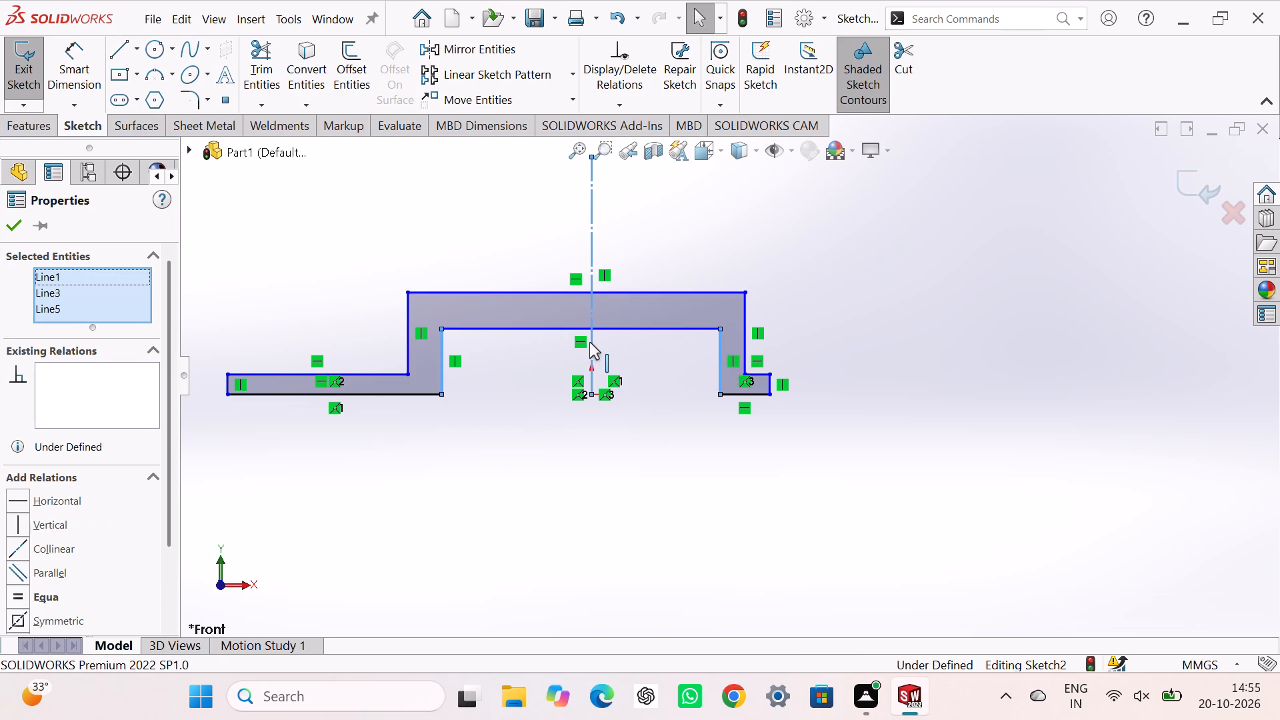
{"action": "left_click", "coordinate": [15, 619]}
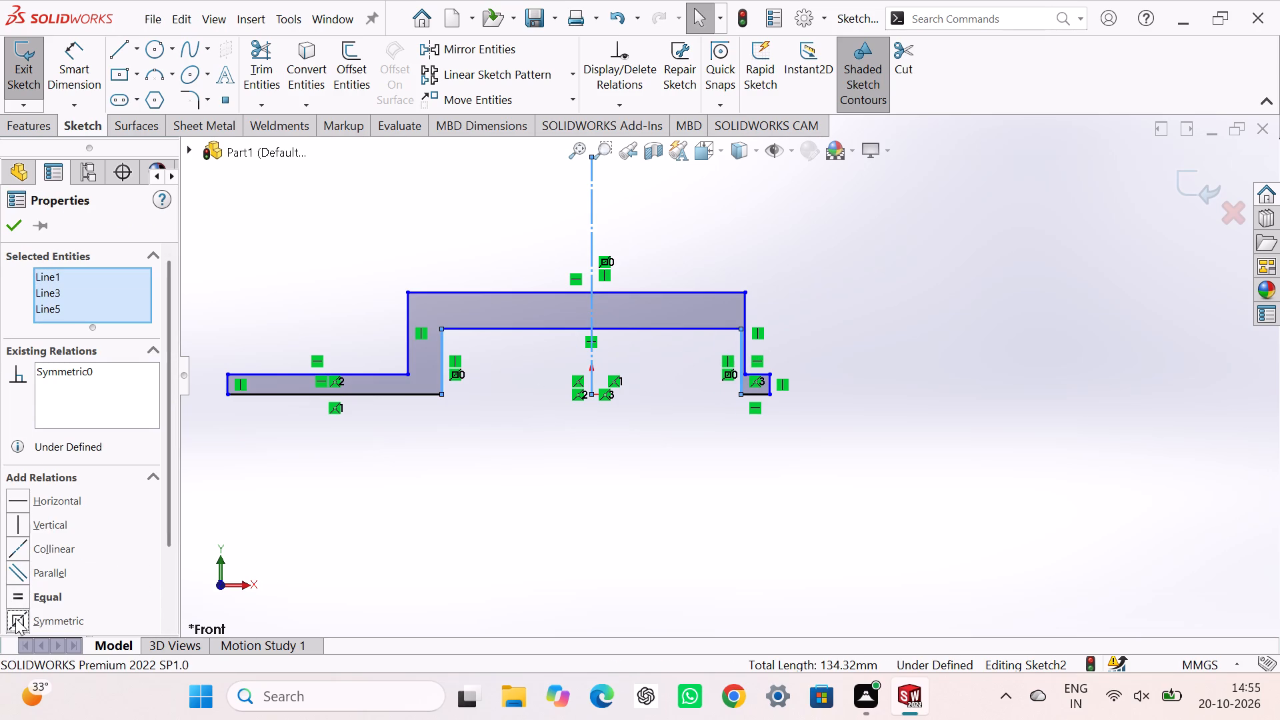
{"action": "left_click", "coordinate": [563, 491]}
Make the two outer vertical walls of the hat profile symmetric about the vertical centerline.
{"action": "left_click", "coordinate": [743, 306]}
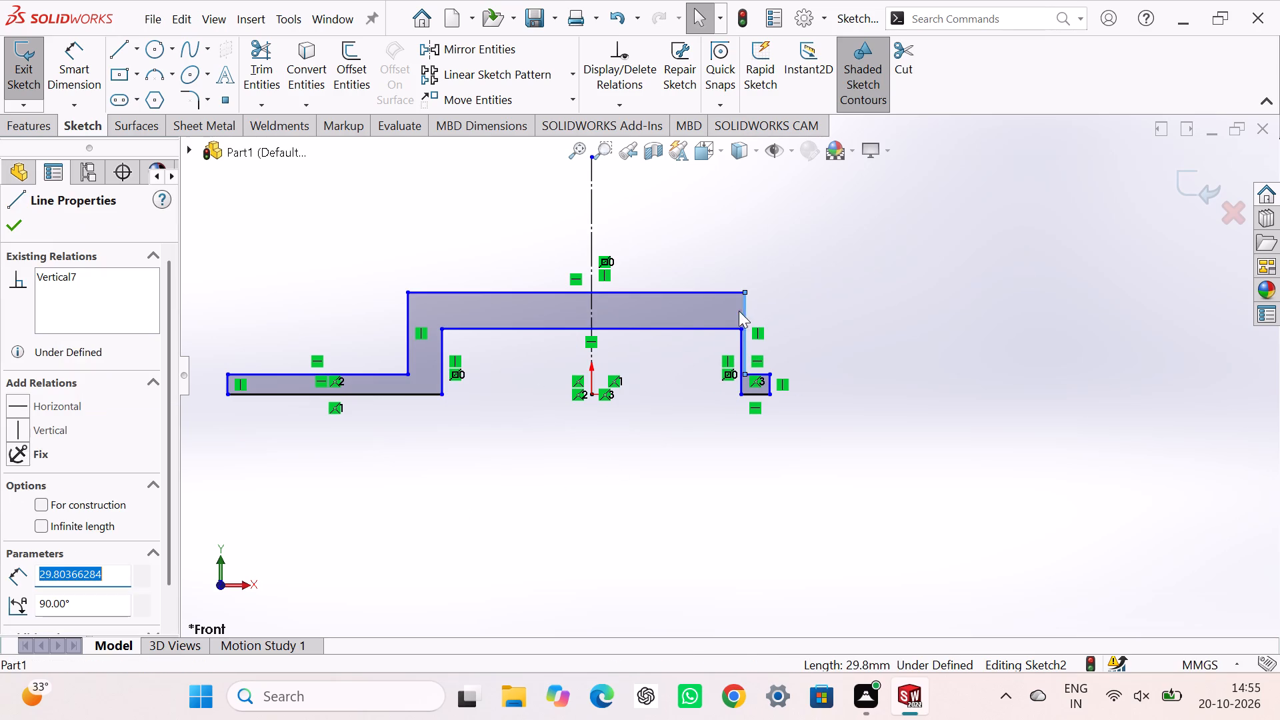
{"action": "left_click", "coordinate": [405, 320], "text": "ctrl"}
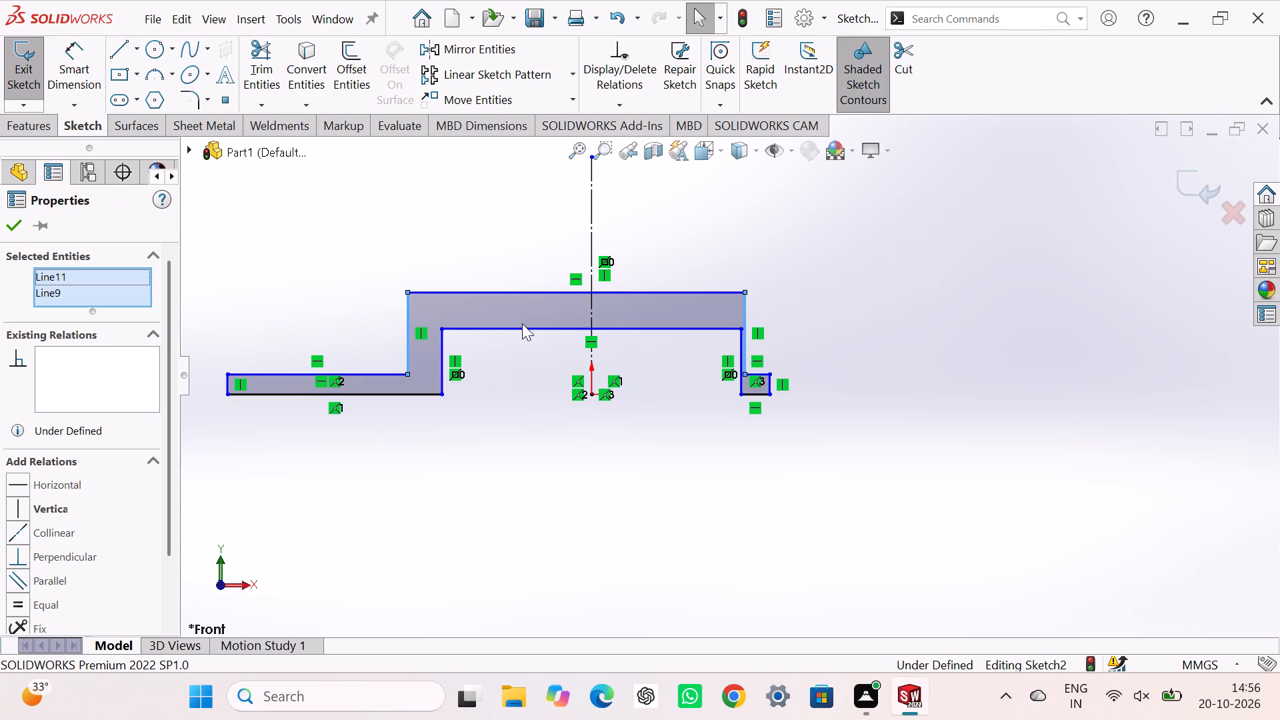
{"action": "left_click", "coordinate": [593, 301], "text": "ctrl"}
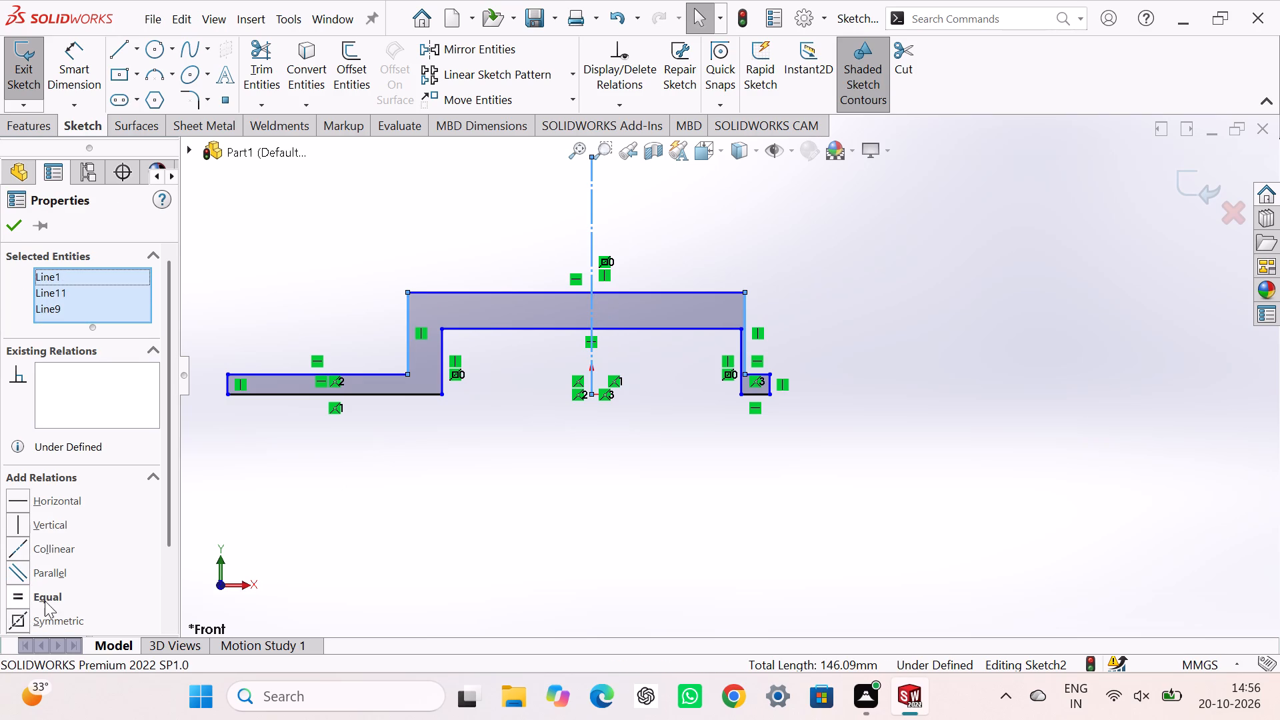
{"action": "left_click", "coordinate": [44, 616]}
{"action": "left_click", "coordinate": [479, 539]}
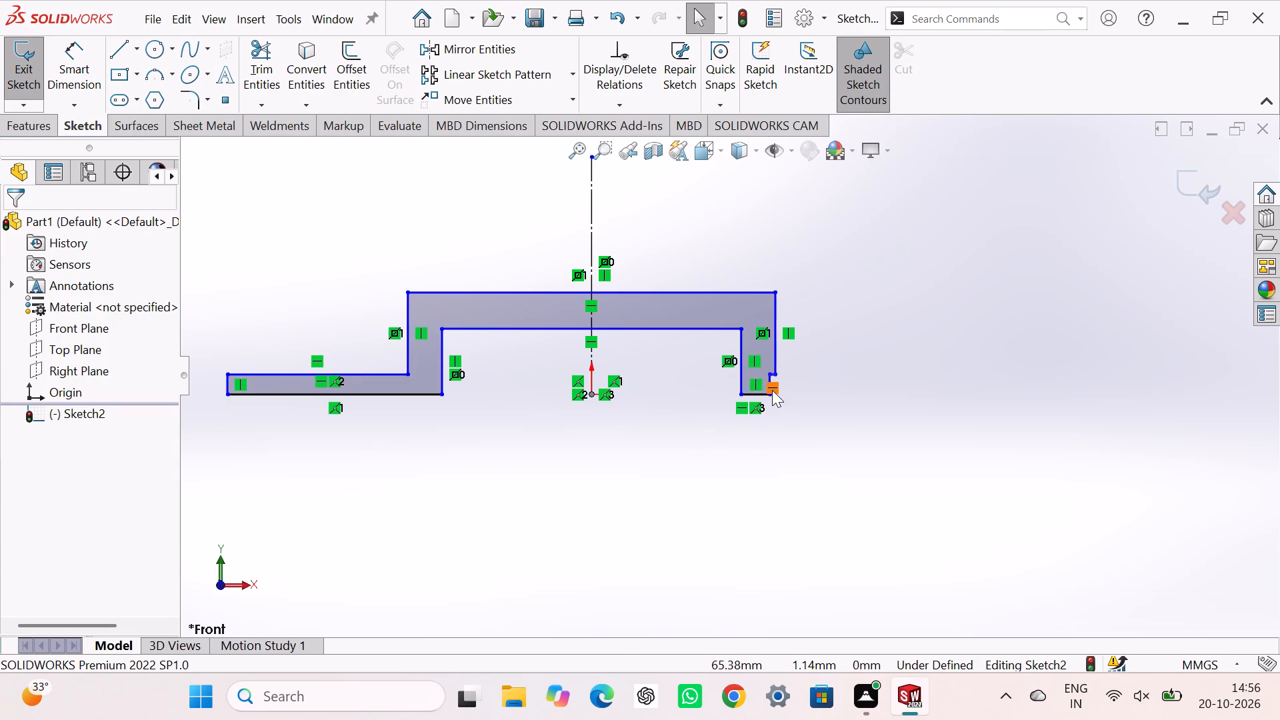
Stretch the short right flange outward and make the two flange end edges symmetric about the vertical centerline.
{"action": "left_click_drag", "start_coordinate": [769, 396], "coordinate": [918, 390]}
{"action": "left_click", "coordinate": [893, 464]}
{"action": "left_click", "coordinate": [919, 387]}
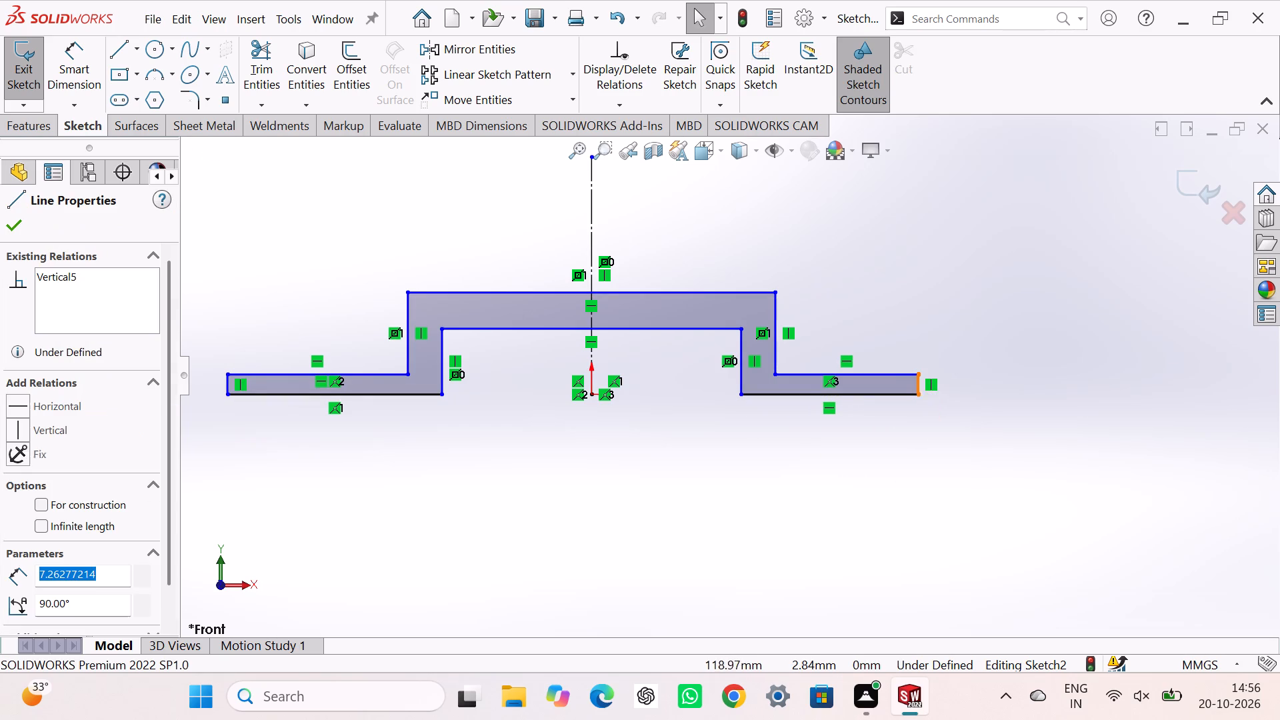
{"action": "left_click", "coordinate": [224, 385], "text": "ctrl"}
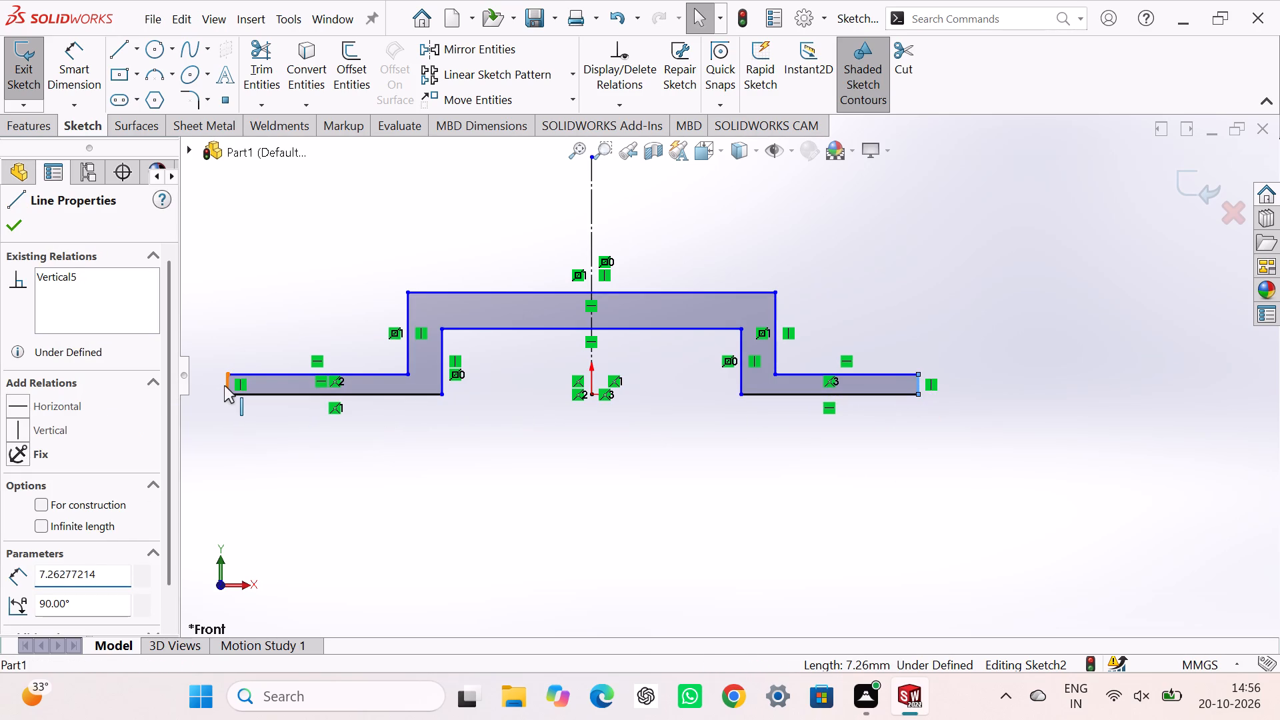
{"action": "left_click", "coordinate": [591, 333], "text": "ctrl"}
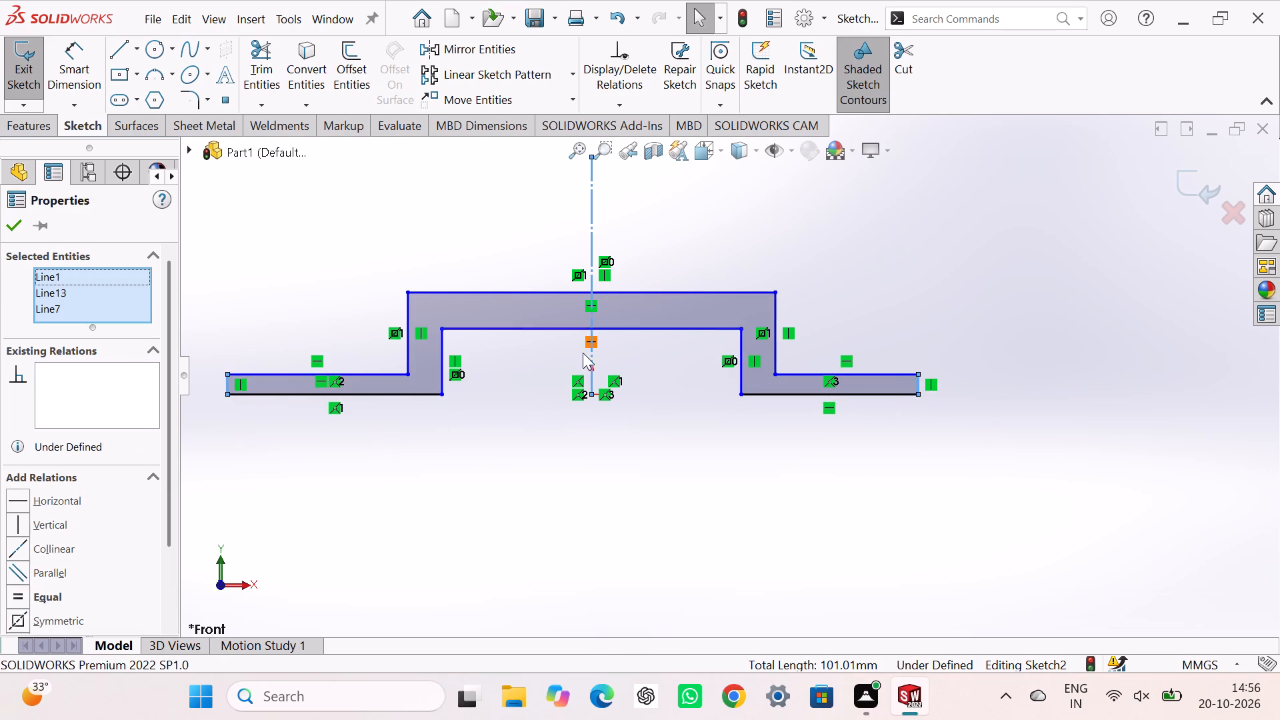
{"action": "left_click", "coordinate": [20, 617]}
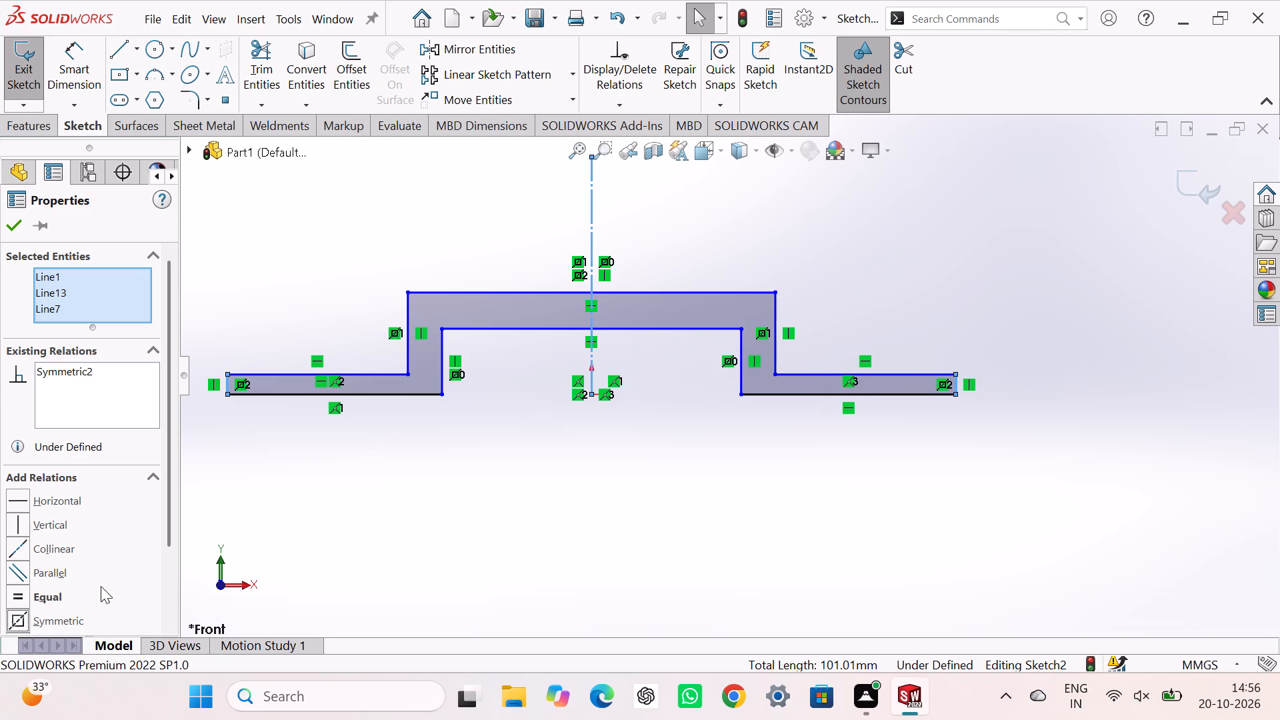
{"action": "left_click", "coordinate": [381, 545]}
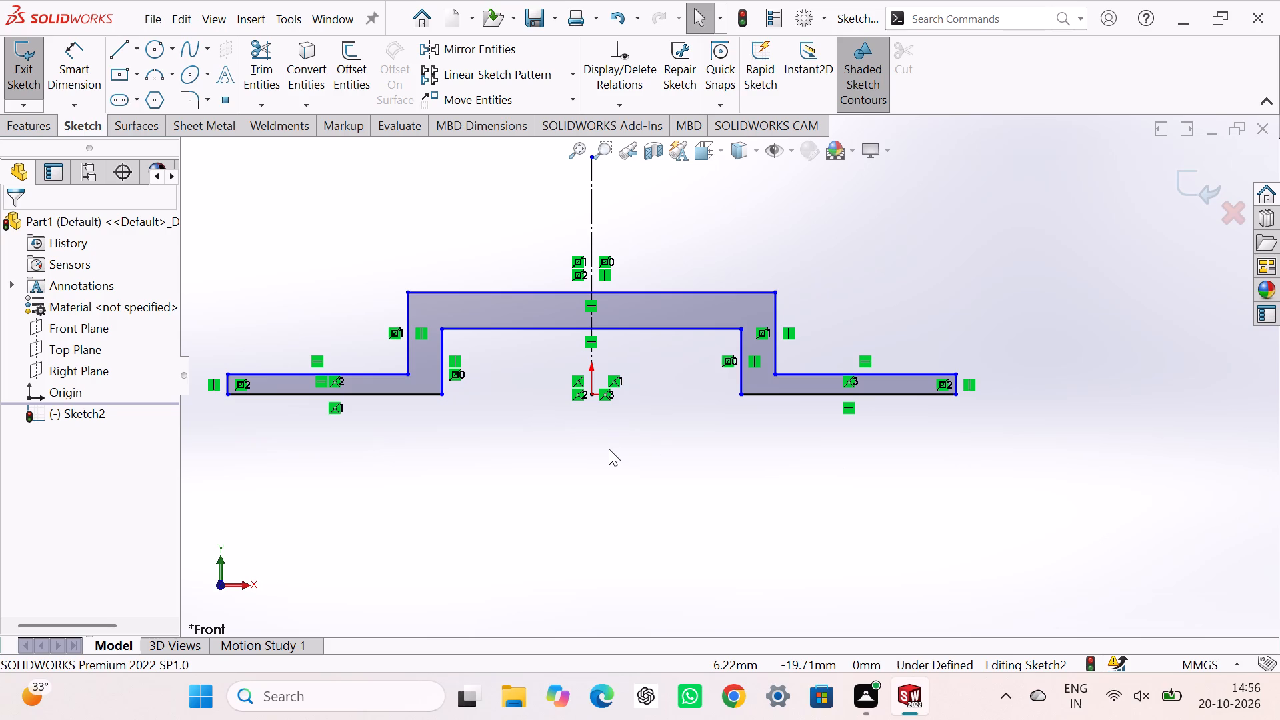
Add an equal-length relation between the two inner recess walls.
{"action": "left_click", "coordinate": [443, 381]}
{"action": "left_click", "coordinate": [741, 367], "text": "ctrl"}
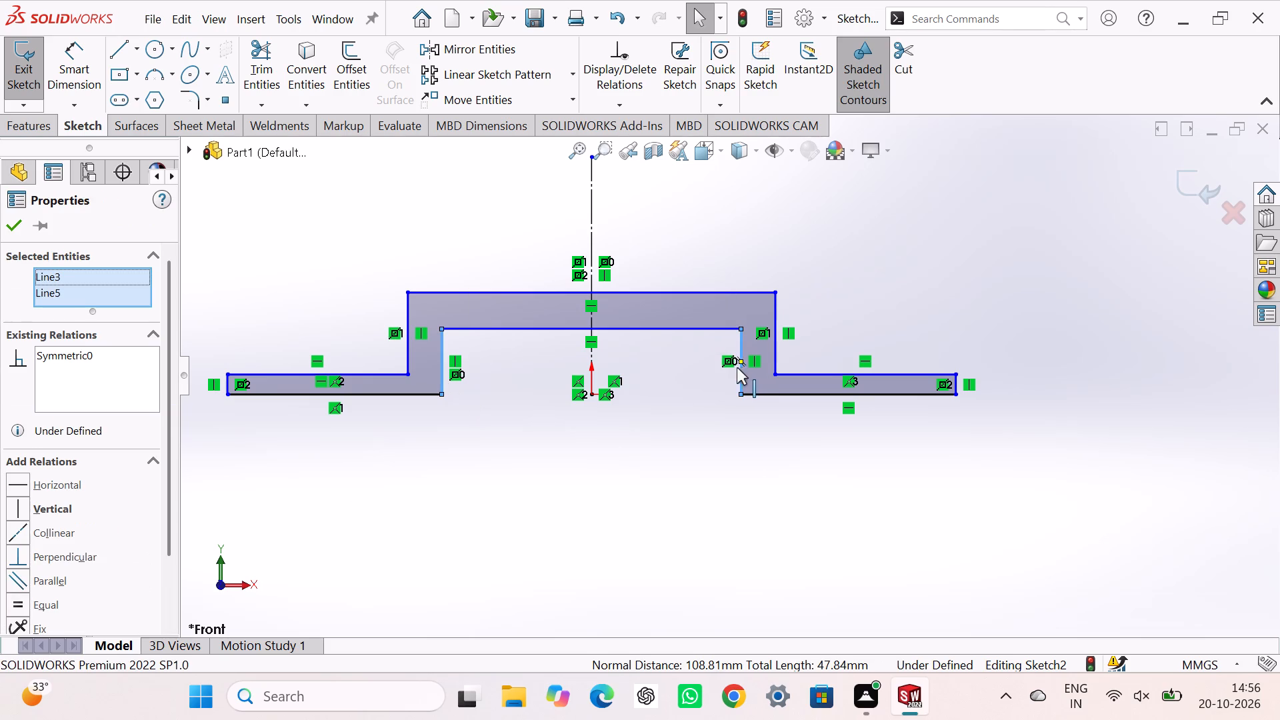
{"action": "left_click", "coordinate": [17, 601]}
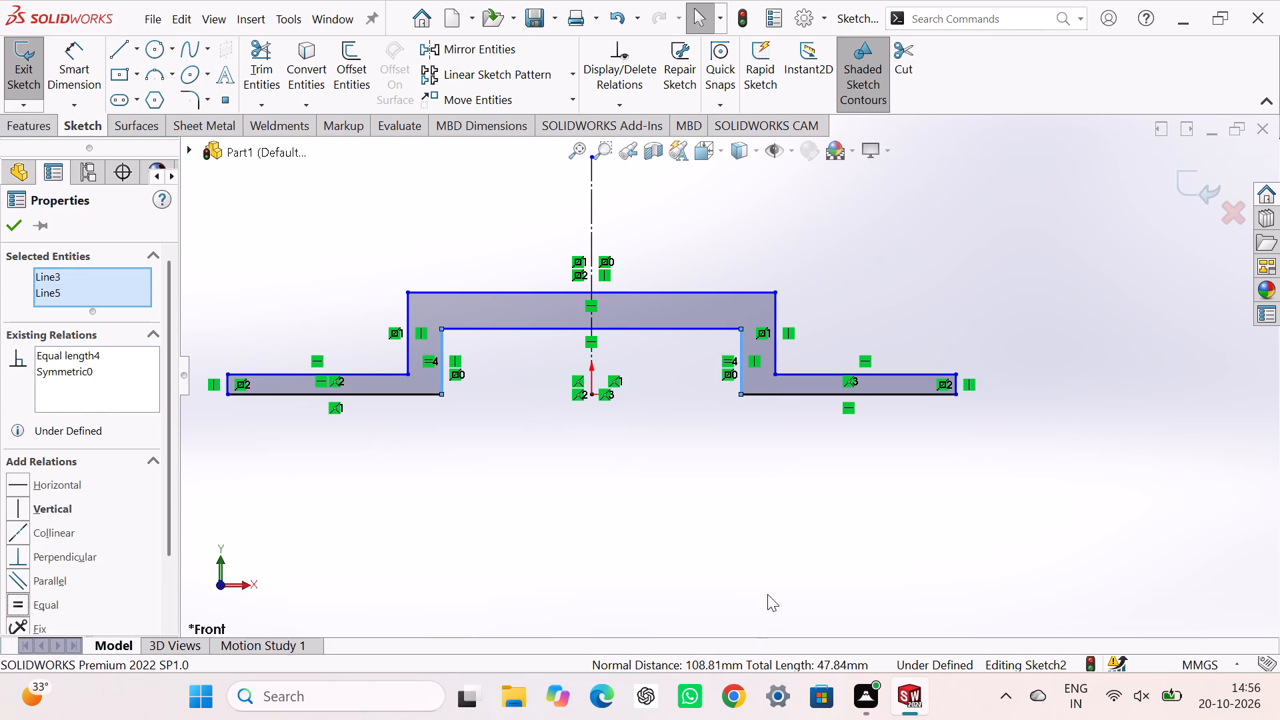
{"action": "left_click", "coordinate": [767, 579]}
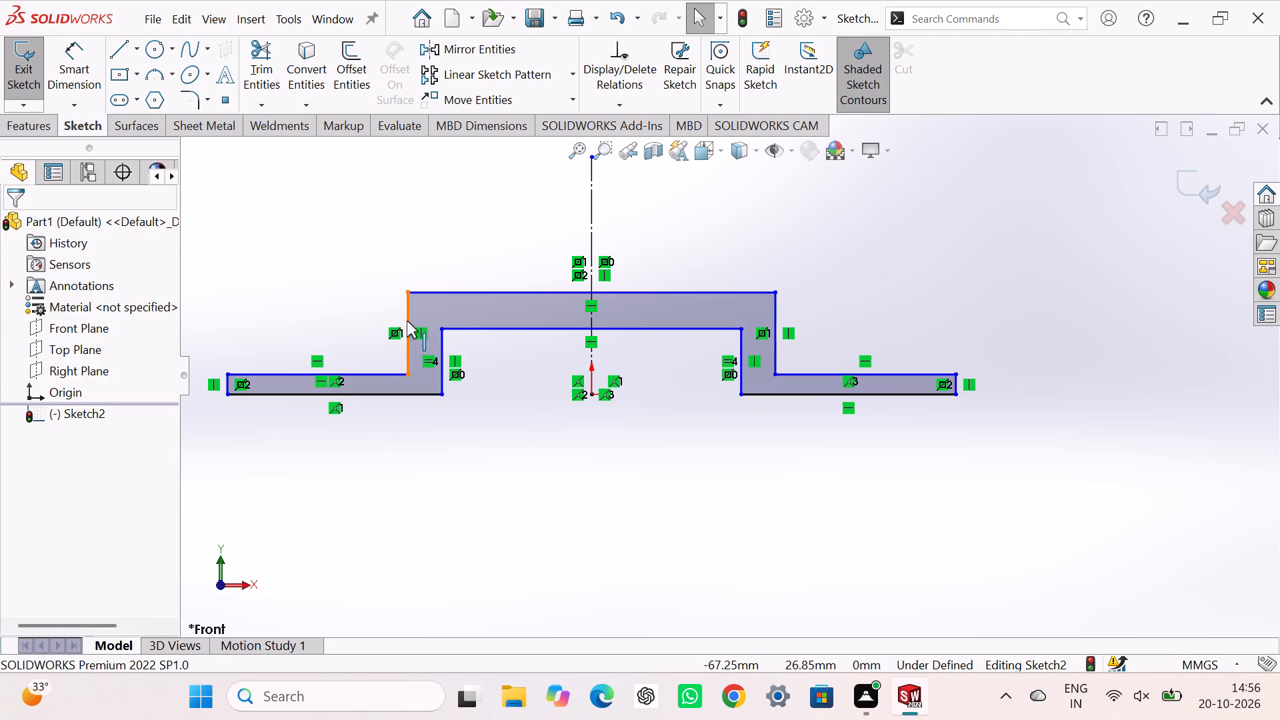
Add an equal-length relation between the two outer vertical walls.
{"action": "left_click", "coordinate": [407, 321]}
{"action": "left_click", "coordinate": [772, 313], "text": "ctrl"}
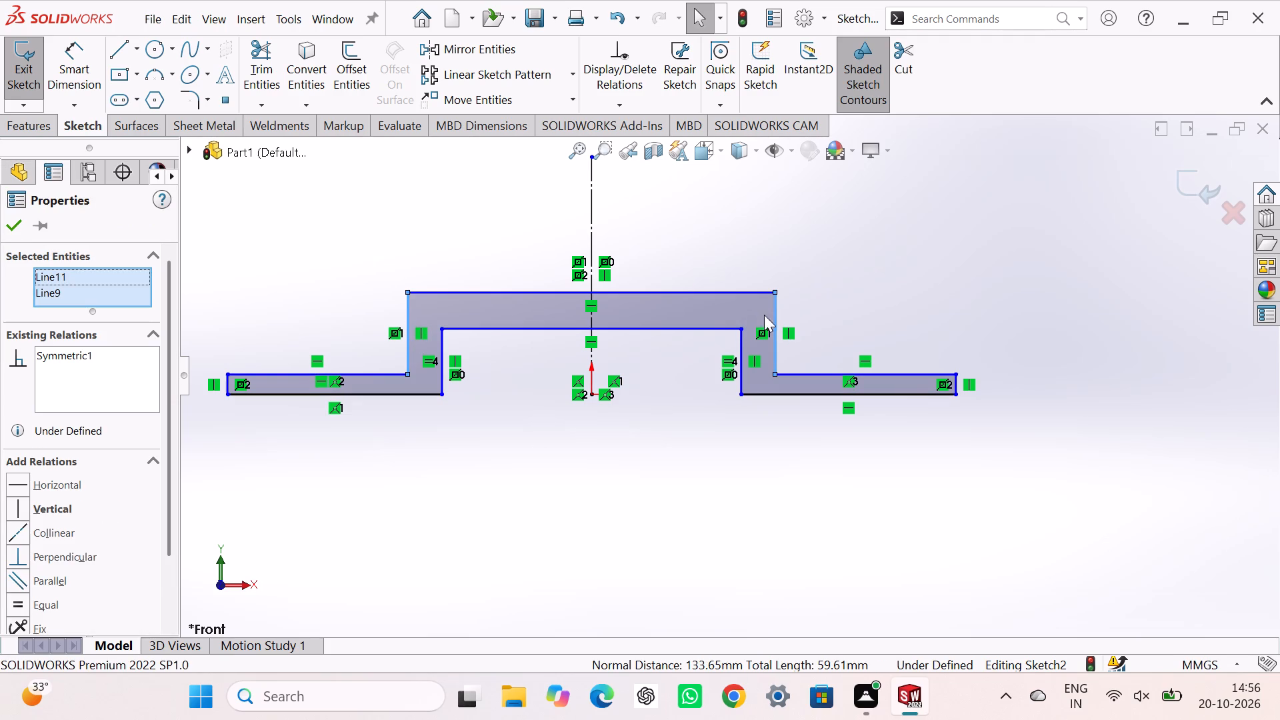
{"action": "left_click", "coordinate": [15, 604]}
{"action": "left_click", "coordinate": [657, 495]}
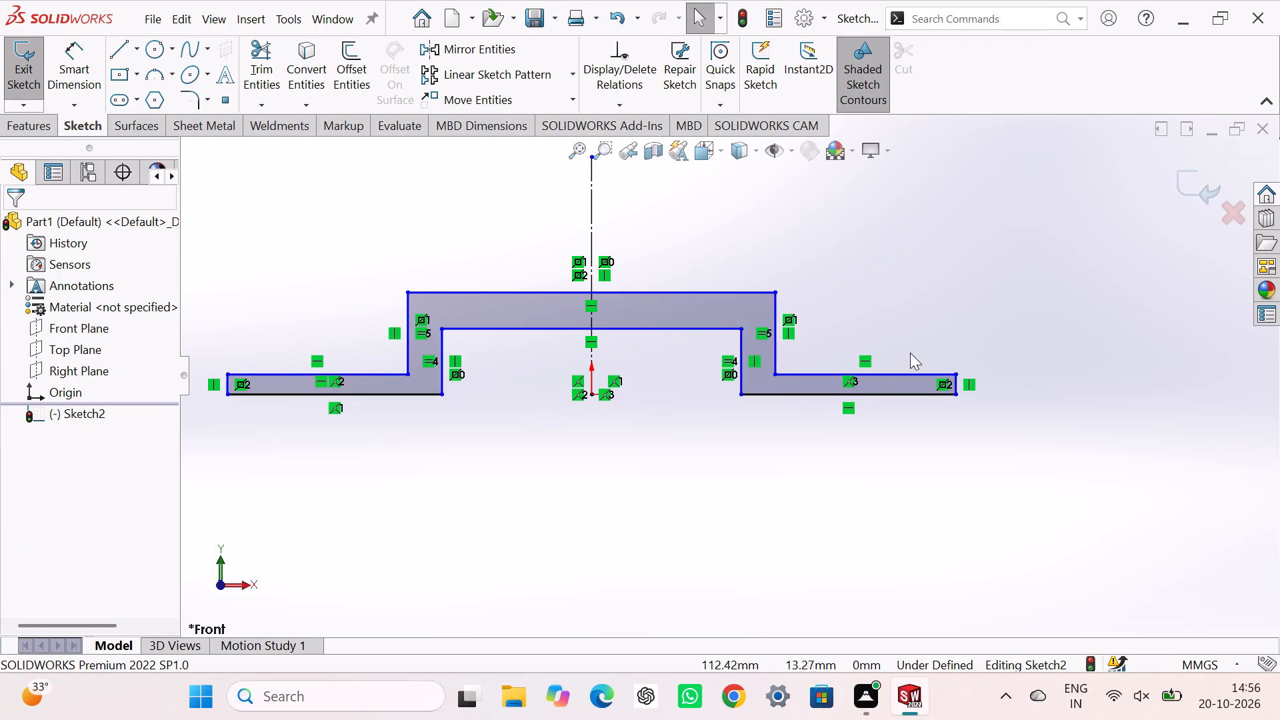
Add an equal-length relation between the vertical end edges of the left and right flanges.
{"action": "left_click", "coordinate": [955, 380]}
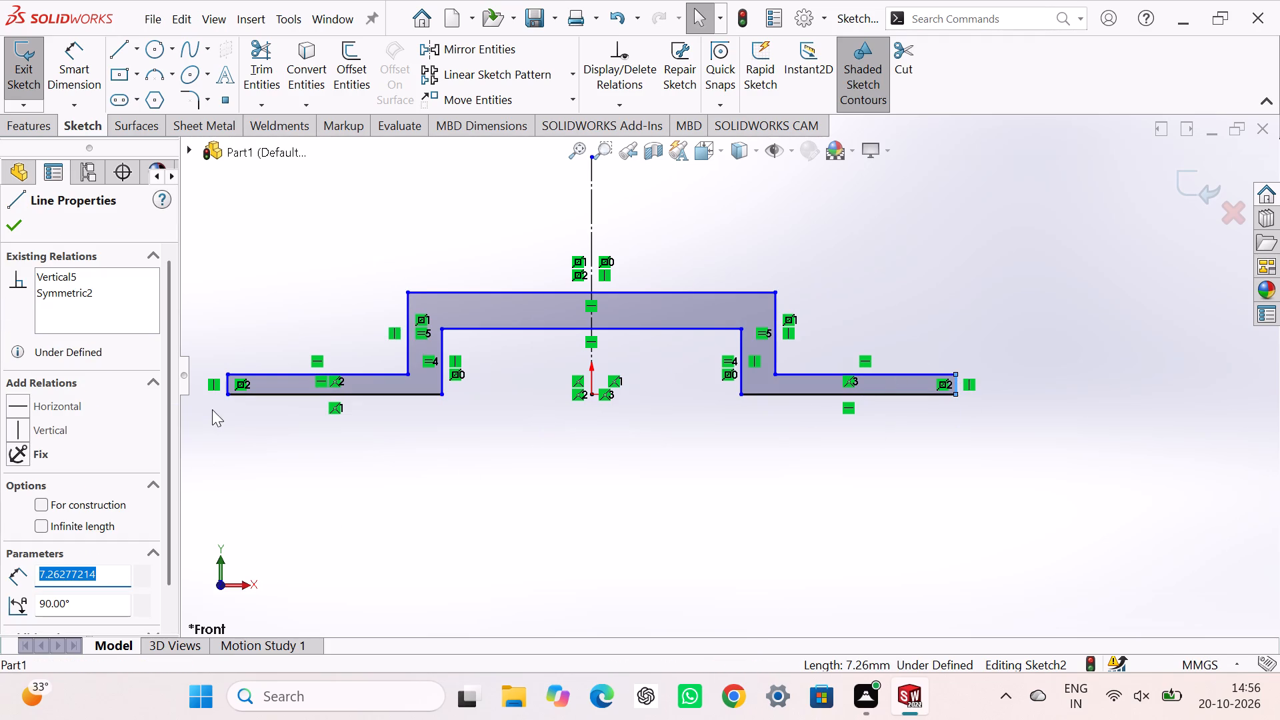
{"action": "left_click", "coordinate": [227, 383], "text": "ctrl"}
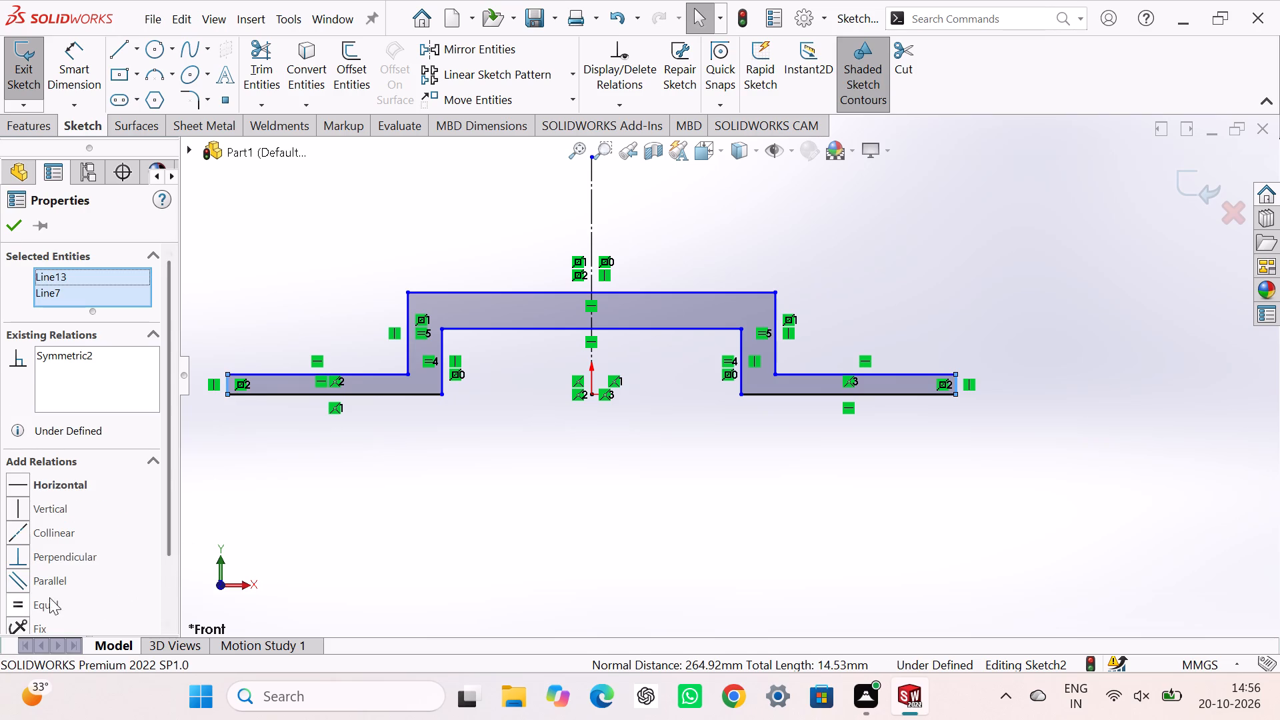
{"action": "left_click", "coordinate": [19, 605]}
{"action": "left_click", "coordinate": [406, 489]}
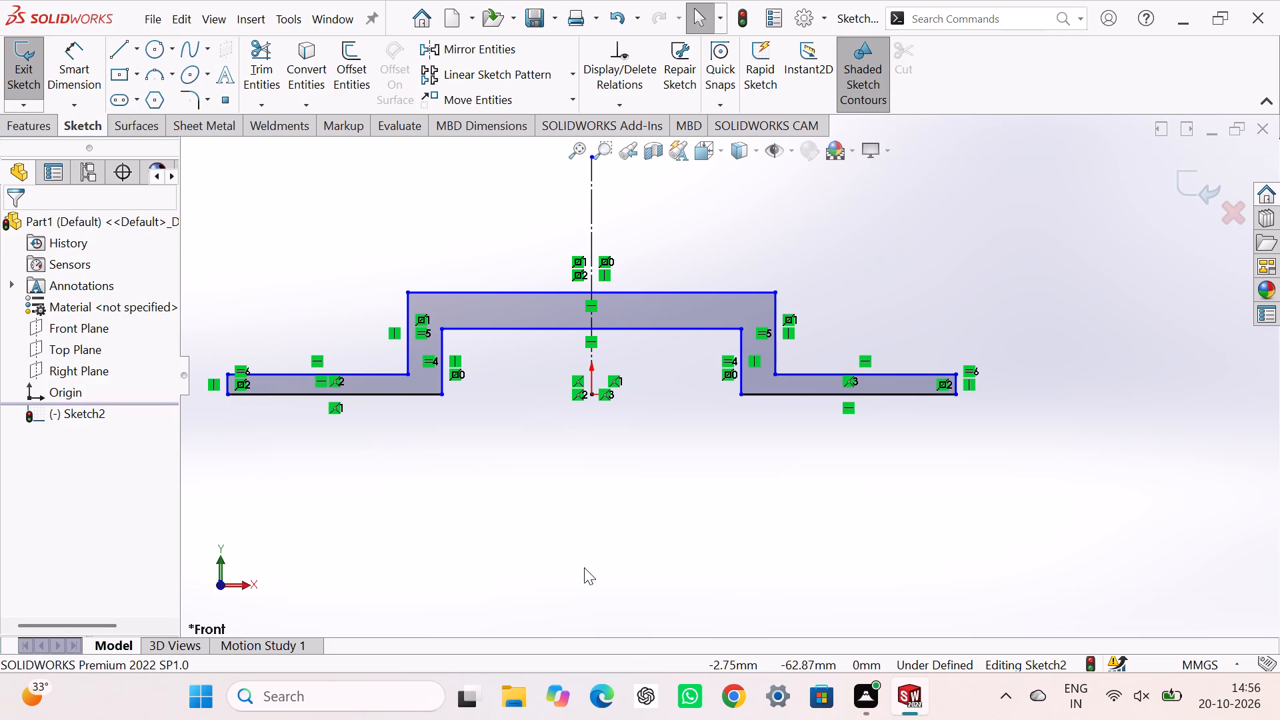
Dimension the overall width between the profile's outermost bottom corners as 92 mm.
{"action": "right_click_drag", "start_coordinate": [584, 567], "coordinate": [560, 403]}
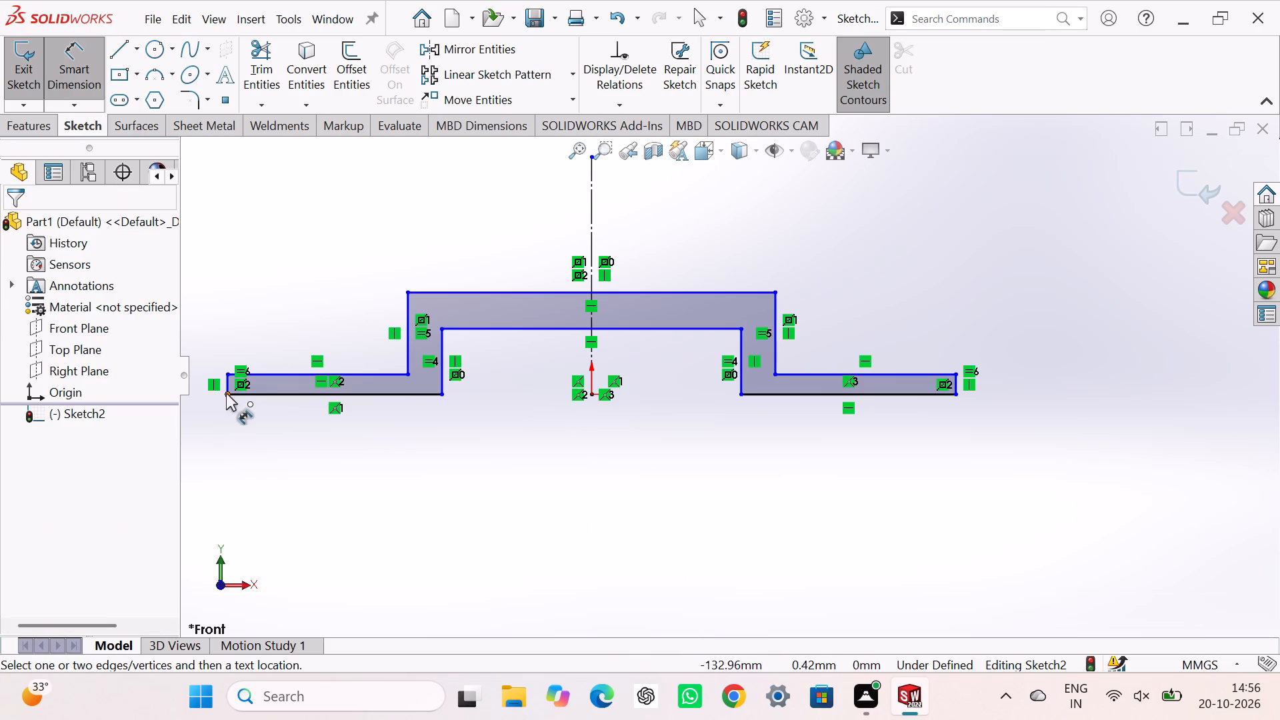
{"action": "left_click", "coordinate": [226, 393]}
{"action": "left_click", "coordinate": [953, 394]}
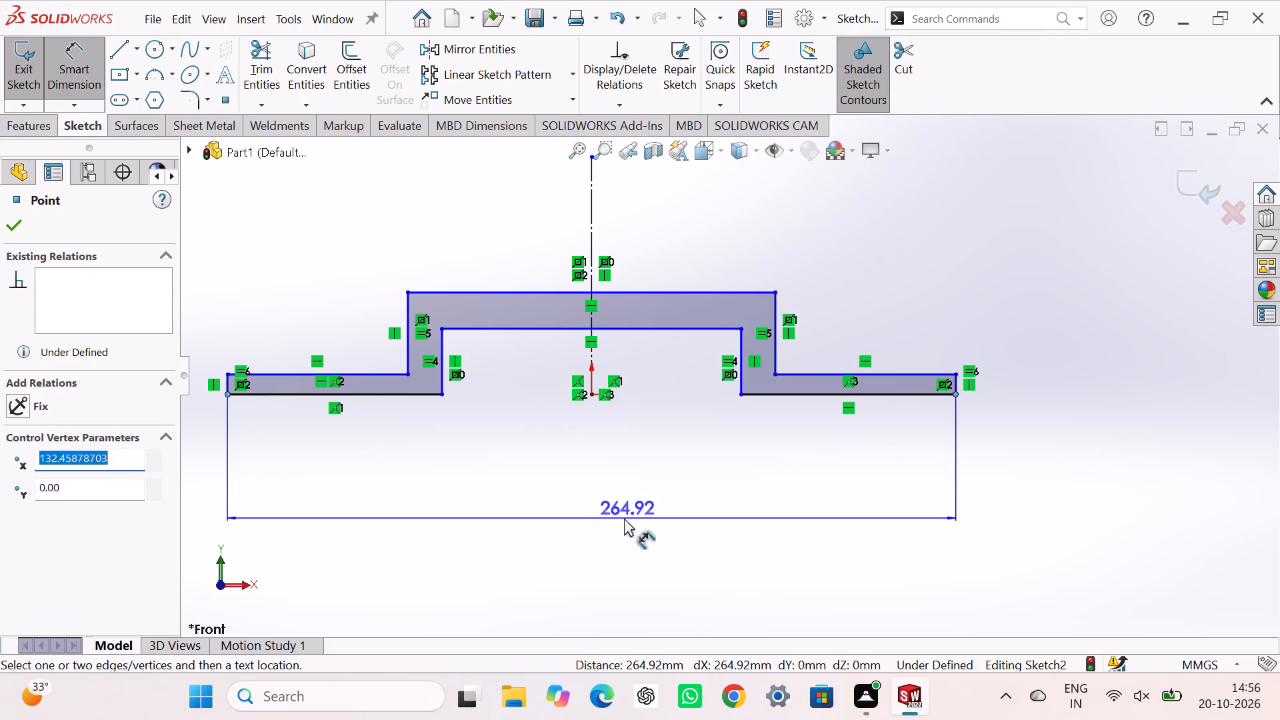
{"action": "left_click", "coordinate": [609, 509]}
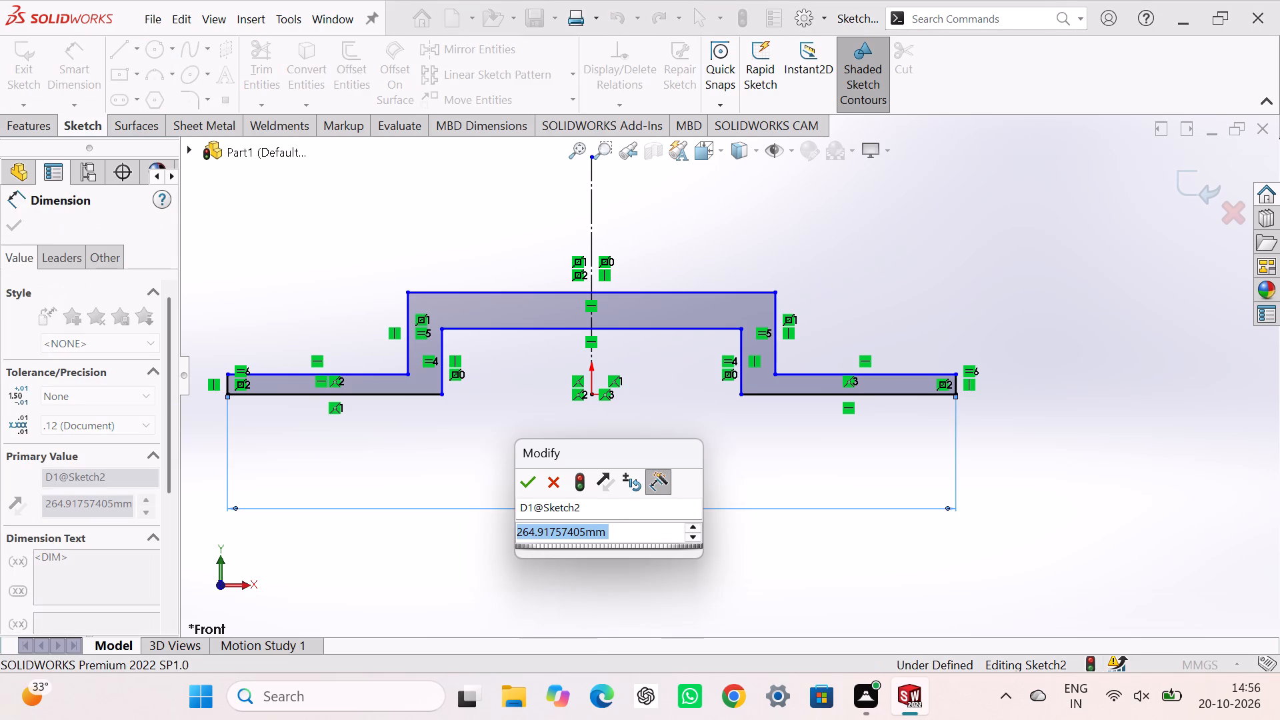
{"action": "type", "text": "92"}
{"action": "key", "text": "Return"}
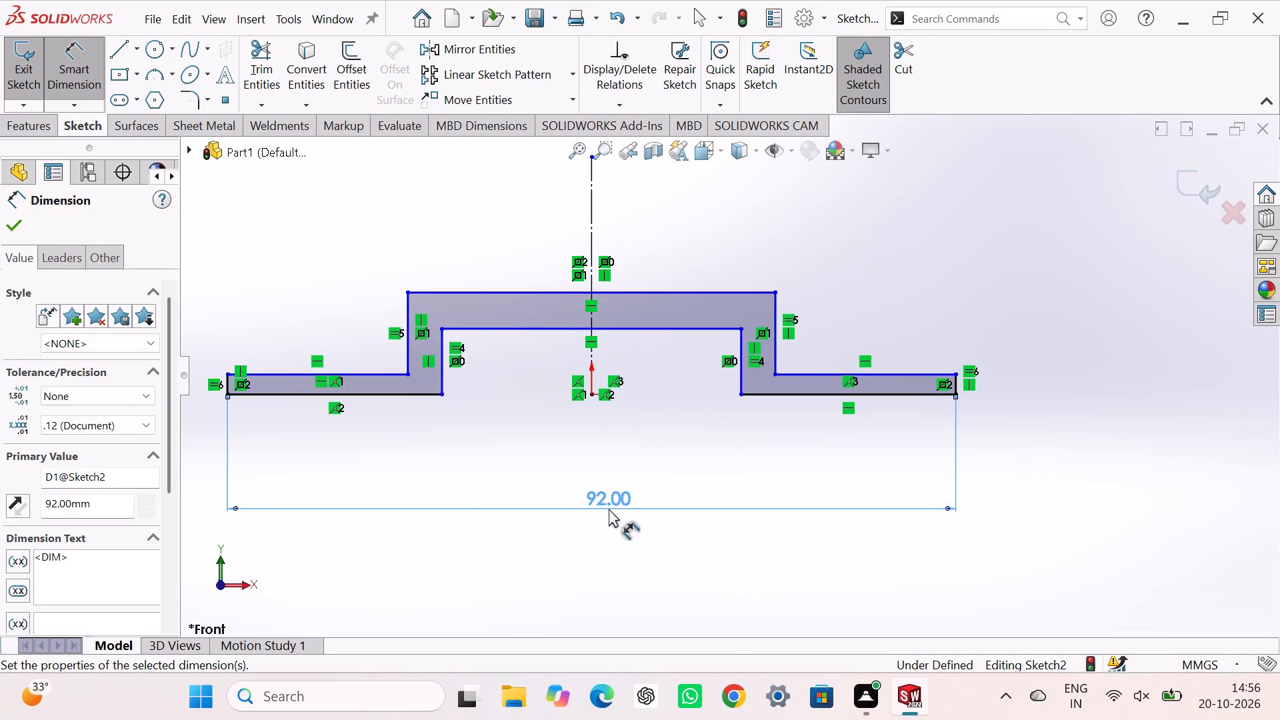
{"action": "left_click", "coordinate": [739, 462]}
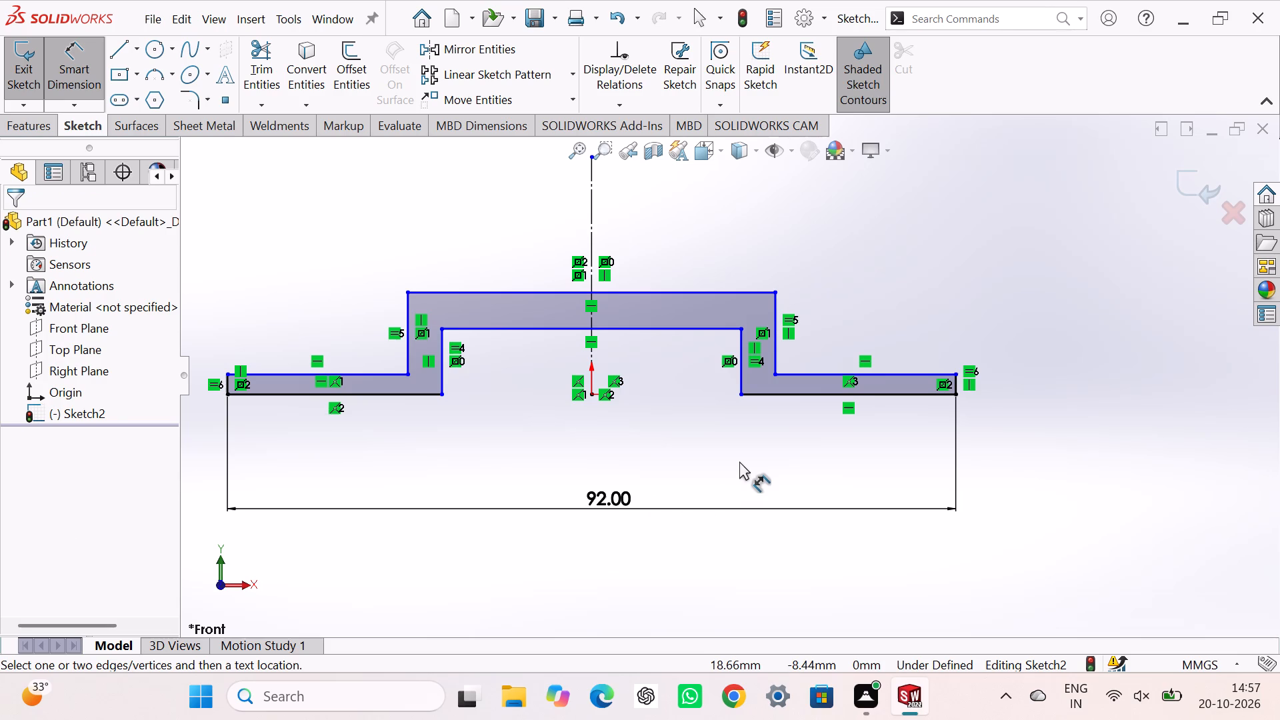
Dimension the right flange's end edge to a thickness of 9 mm.
{"action": "left_click", "coordinate": [957, 390]}
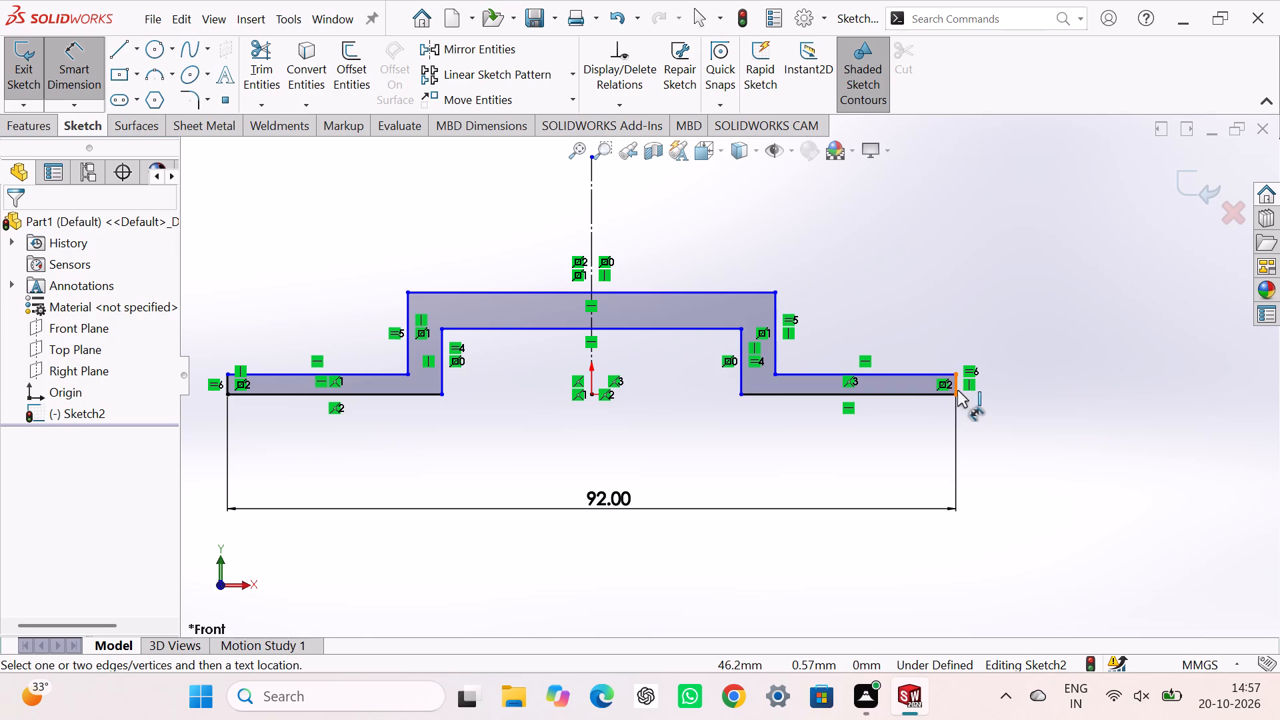
{"action": "left_click", "coordinate": [1016, 382]}
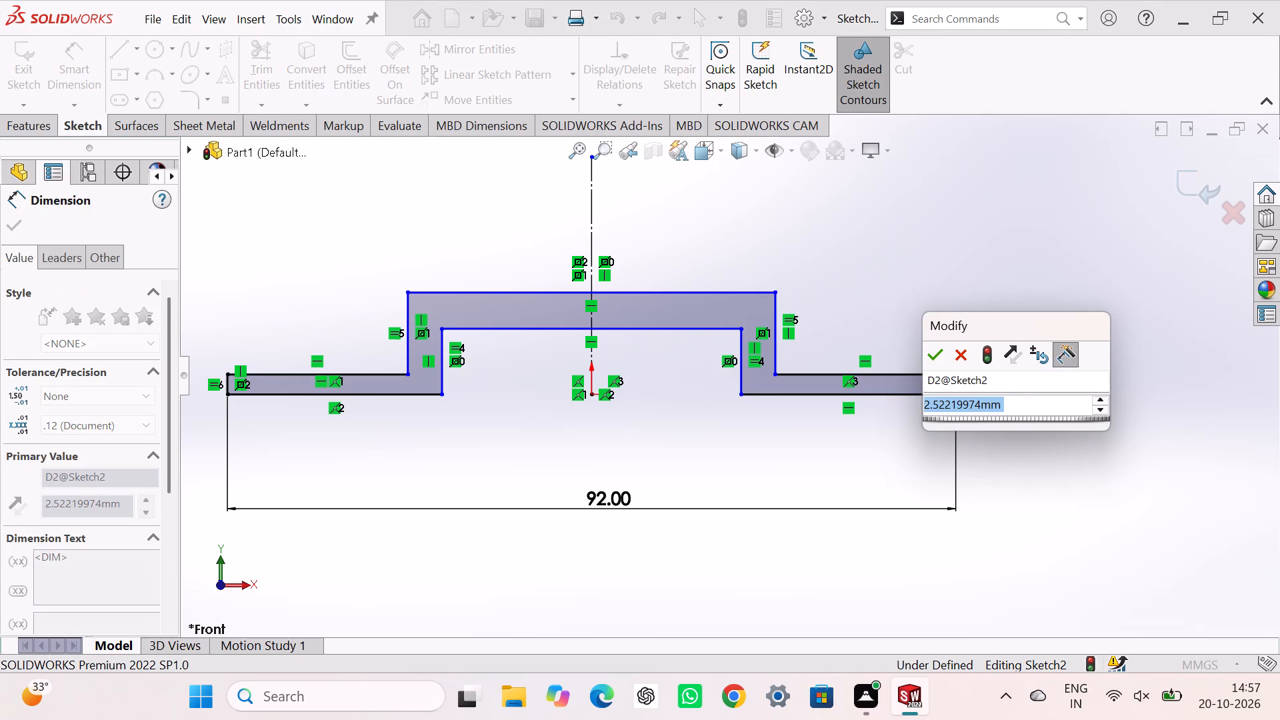
{"action": "key", "text": "9"}
{"action": "key", "text": "Return"}
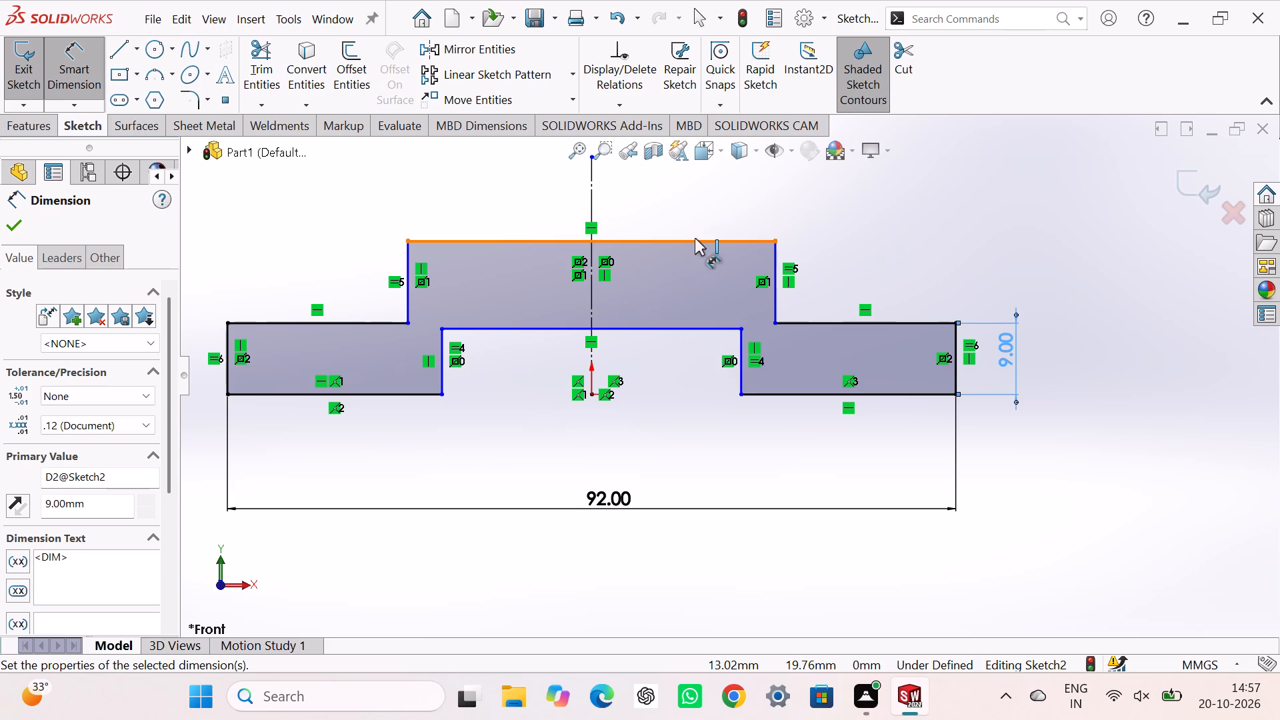
Dimension the distance between the profile's top edge and the recess's upper edge as 9 mm.
{"action": "left_click", "coordinate": [695, 238]}
{"action": "left_click", "coordinate": [675, 328]}
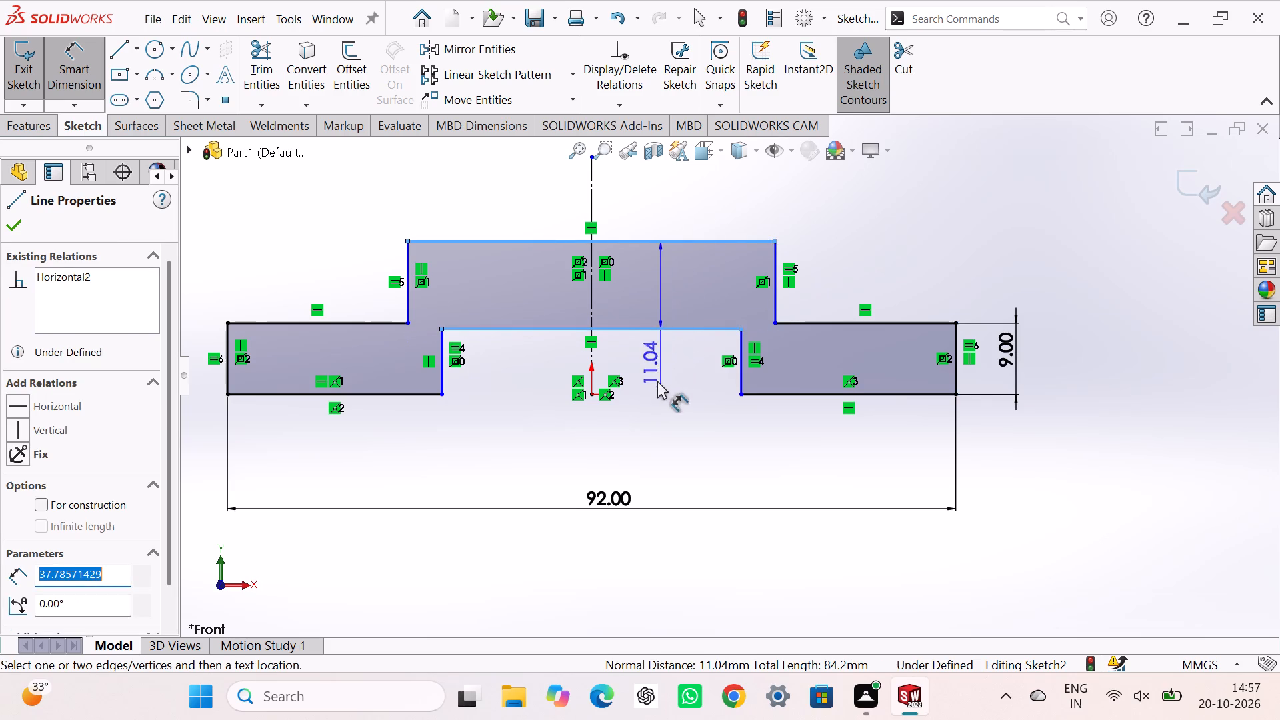
{"action": "left_click", "coordinate": [657, 382]}
{"action": "key", "text": "9"}
{"action": "key", "text": "Return"}
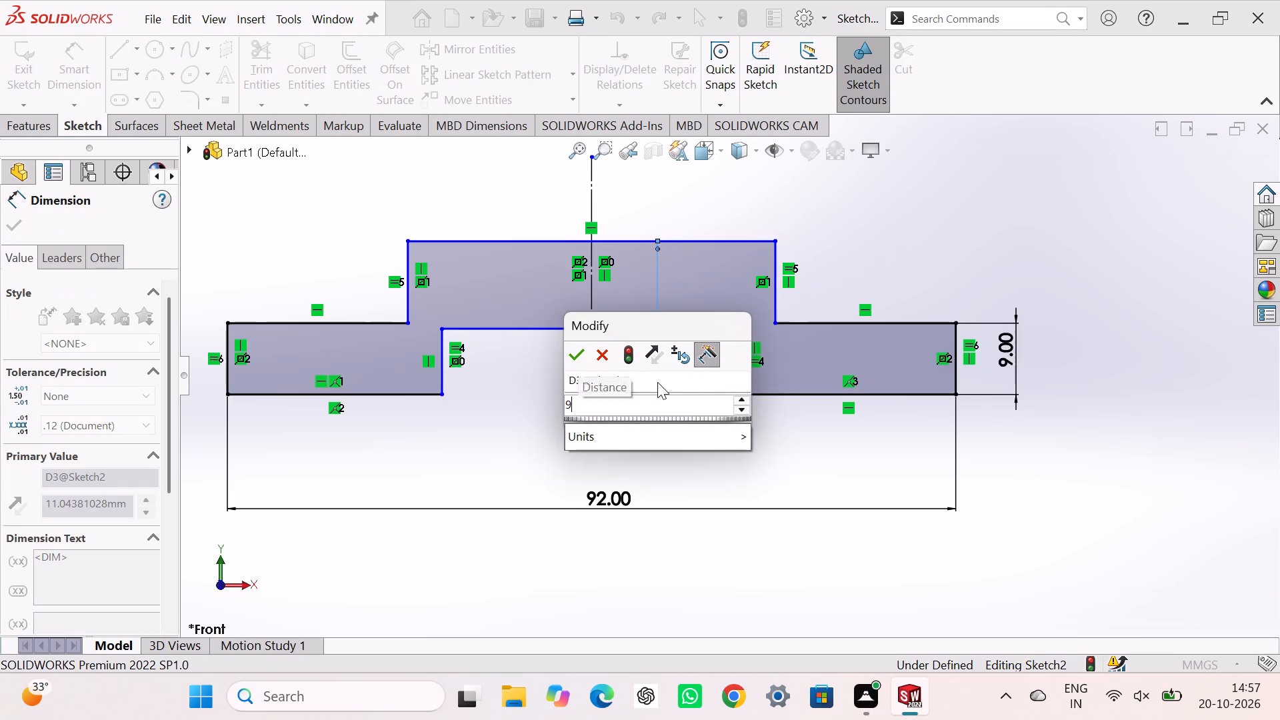
{"action": "left_click", "coordinate": [686, 427]}
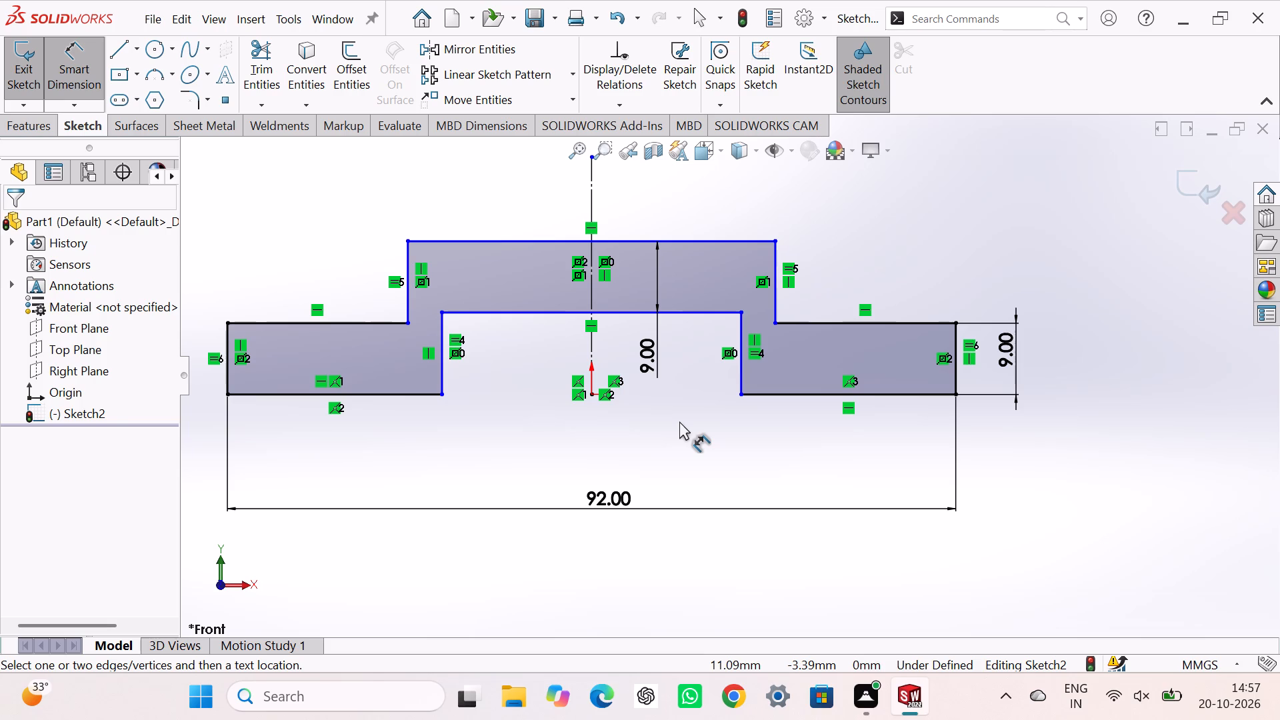
Dimension the height from the right flange's upper edge to the profile's top edge as 14 mm.
{"action": "left_click", "coordinate": [814, 320]}
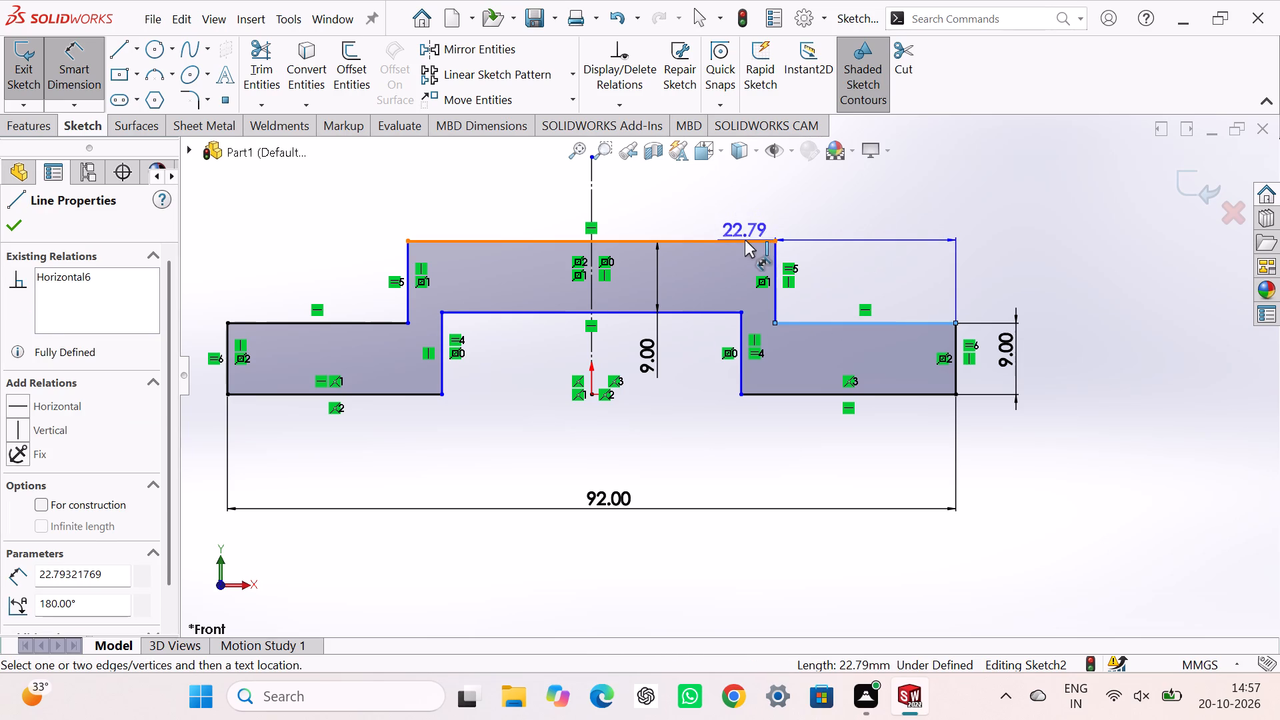
{"action": "left_click", "coordinate": [745, 240]}
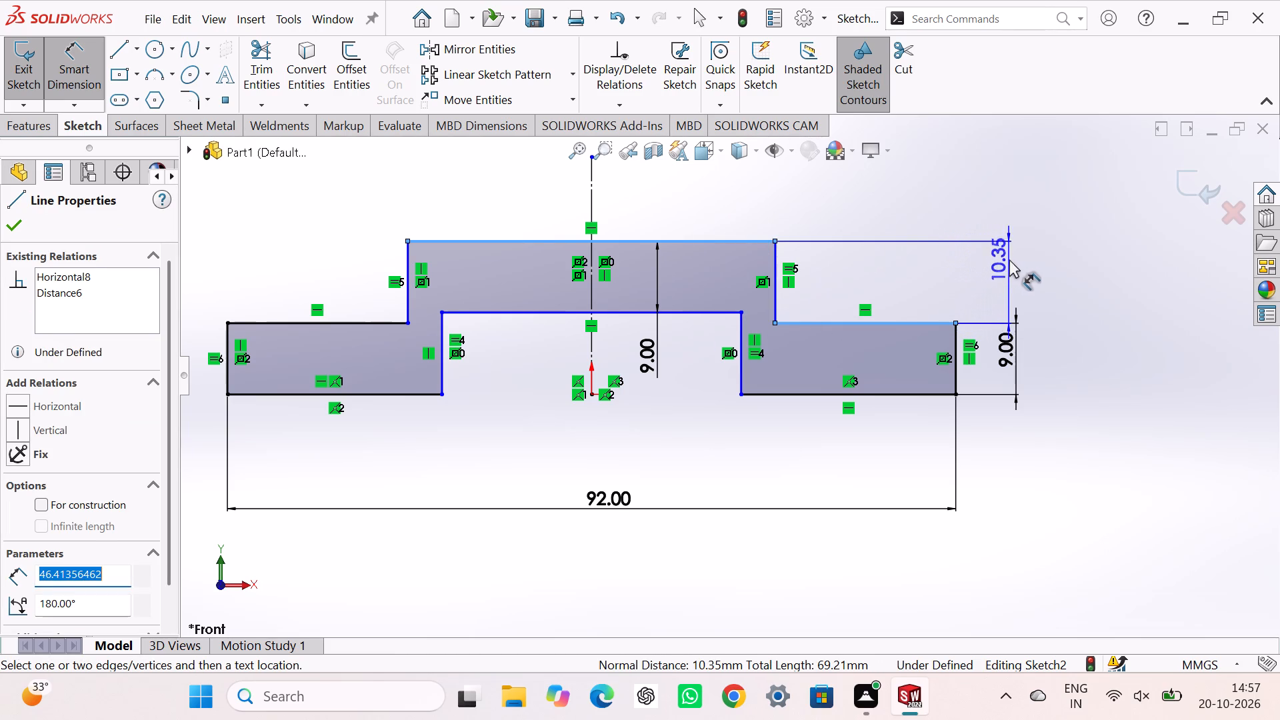
{"action": "left_click", "coordinate": [1011, 259]}
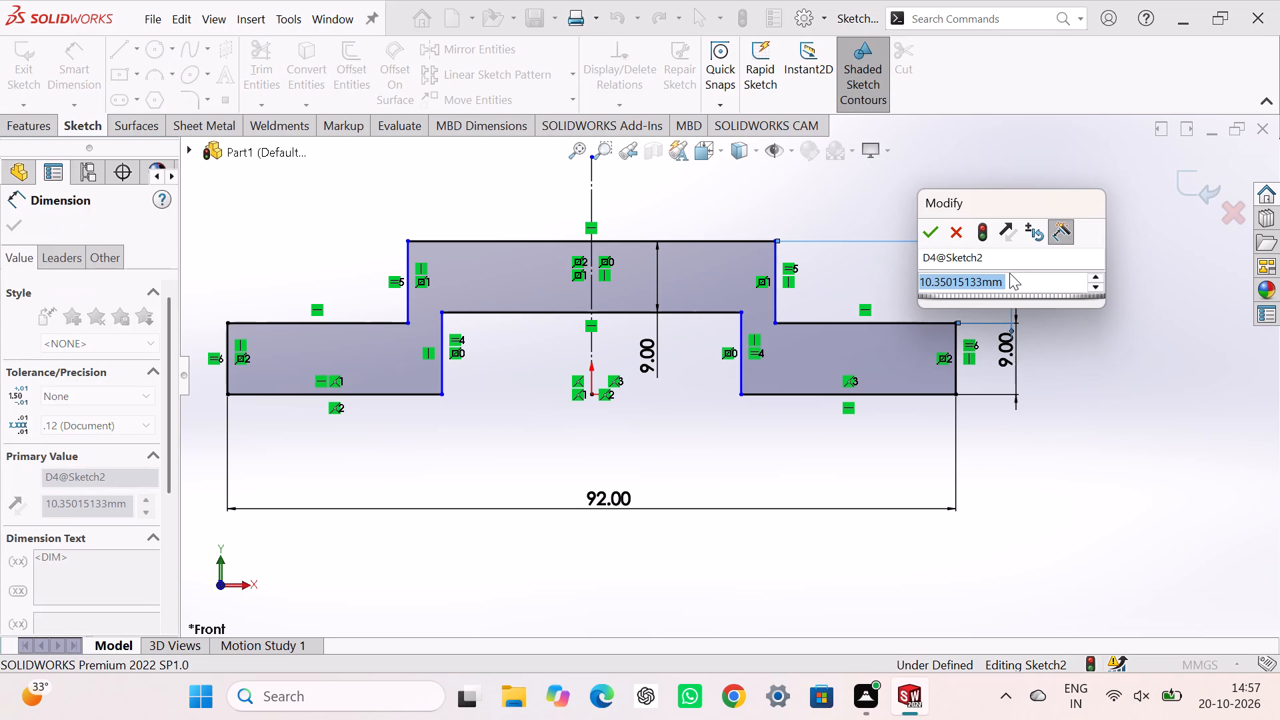
{"action": "type", "text": "14"}
{"action": "key", "text": "Return"}
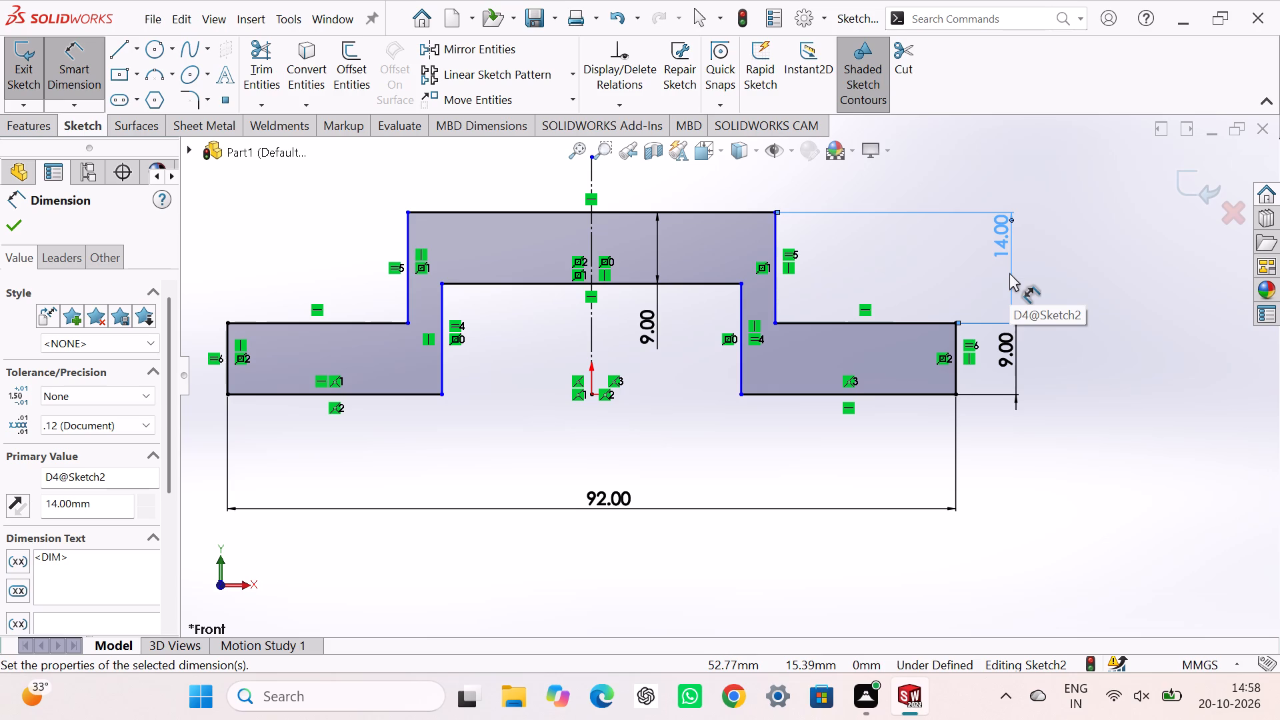
Dimension the width of the inner recess along its upper edge as 18 mm.
{"action": "left_click", "coordinate": [679, 287]}
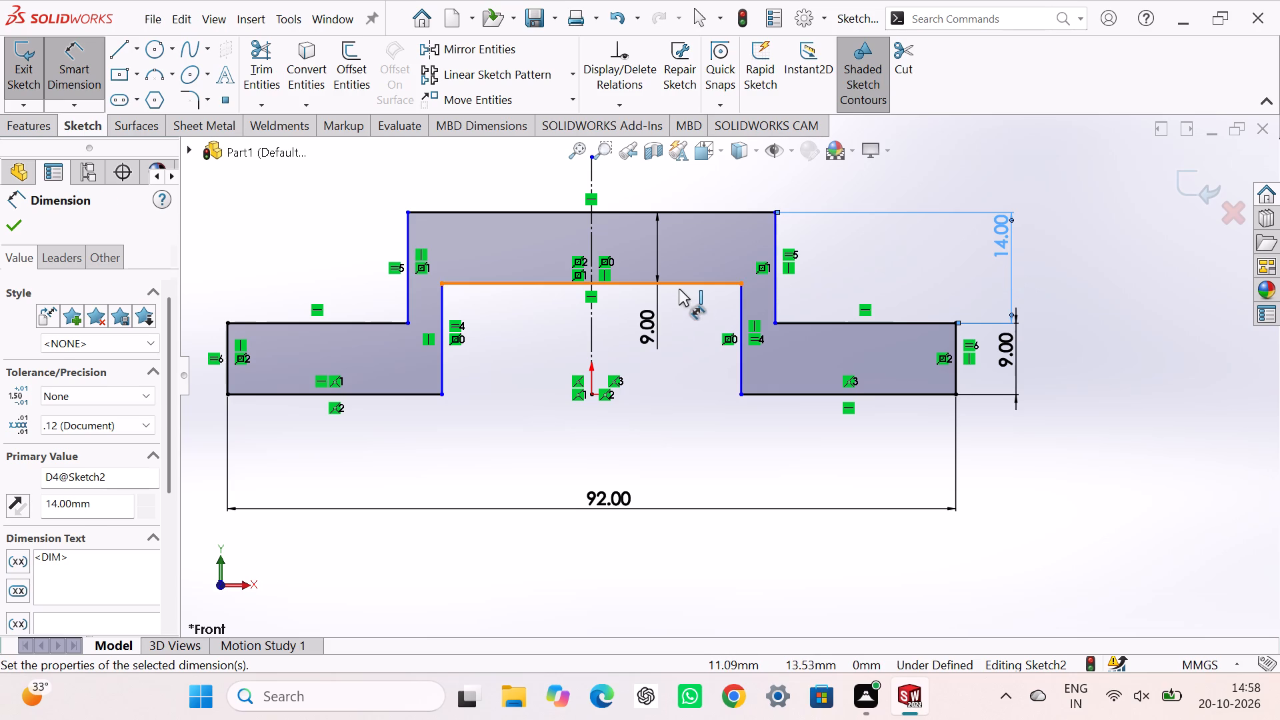
{"action": "left_click", "coordinate": [626, 467]}
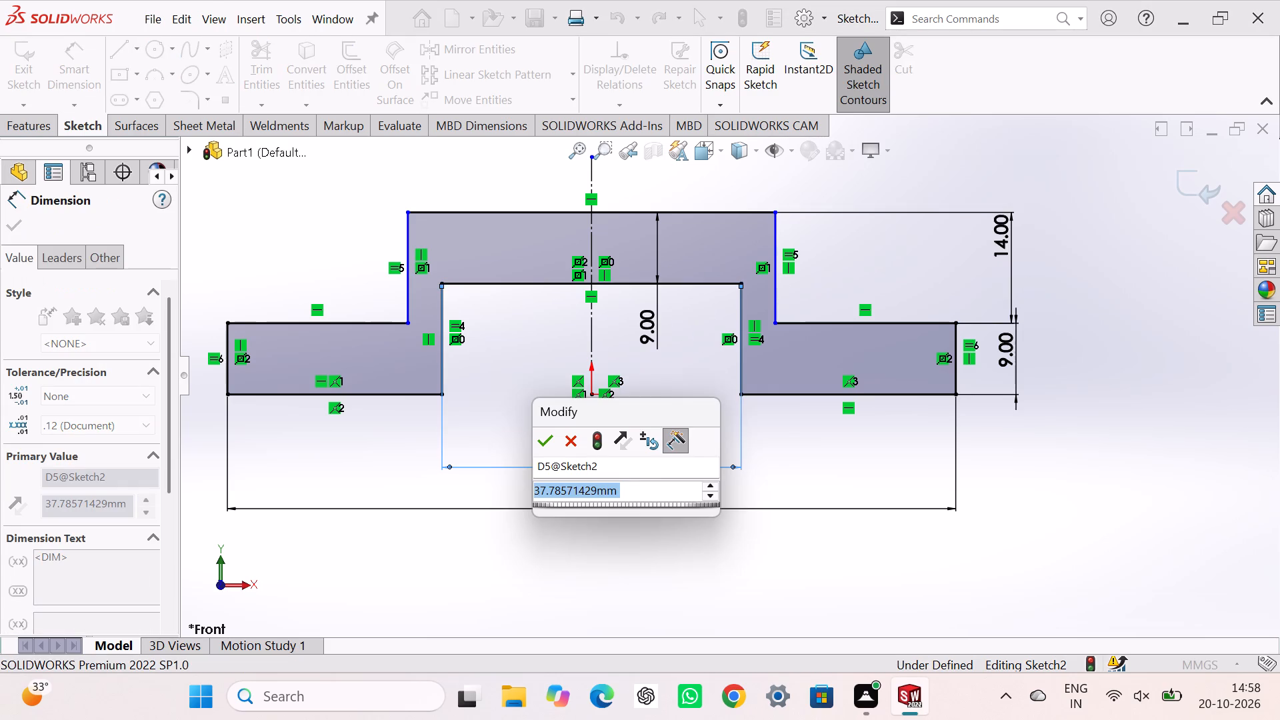
{"action": "type", "text": "18"}
{"action": "key", "text": "Return"}
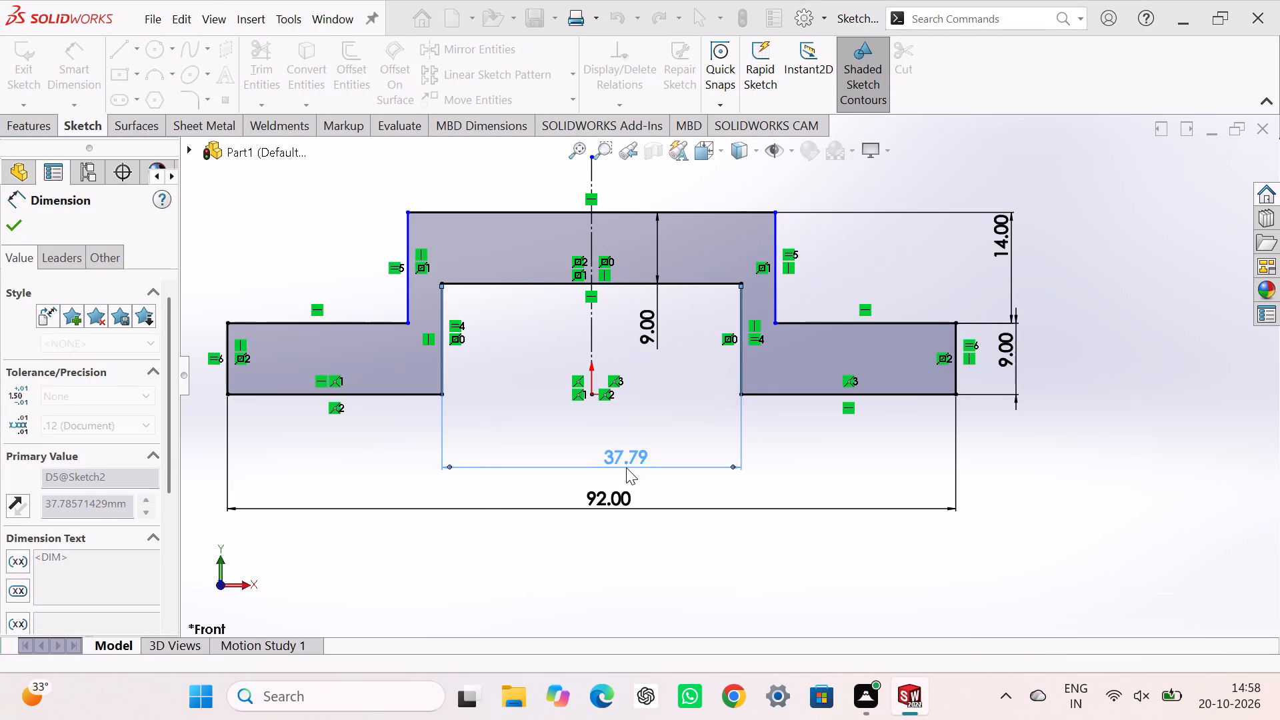
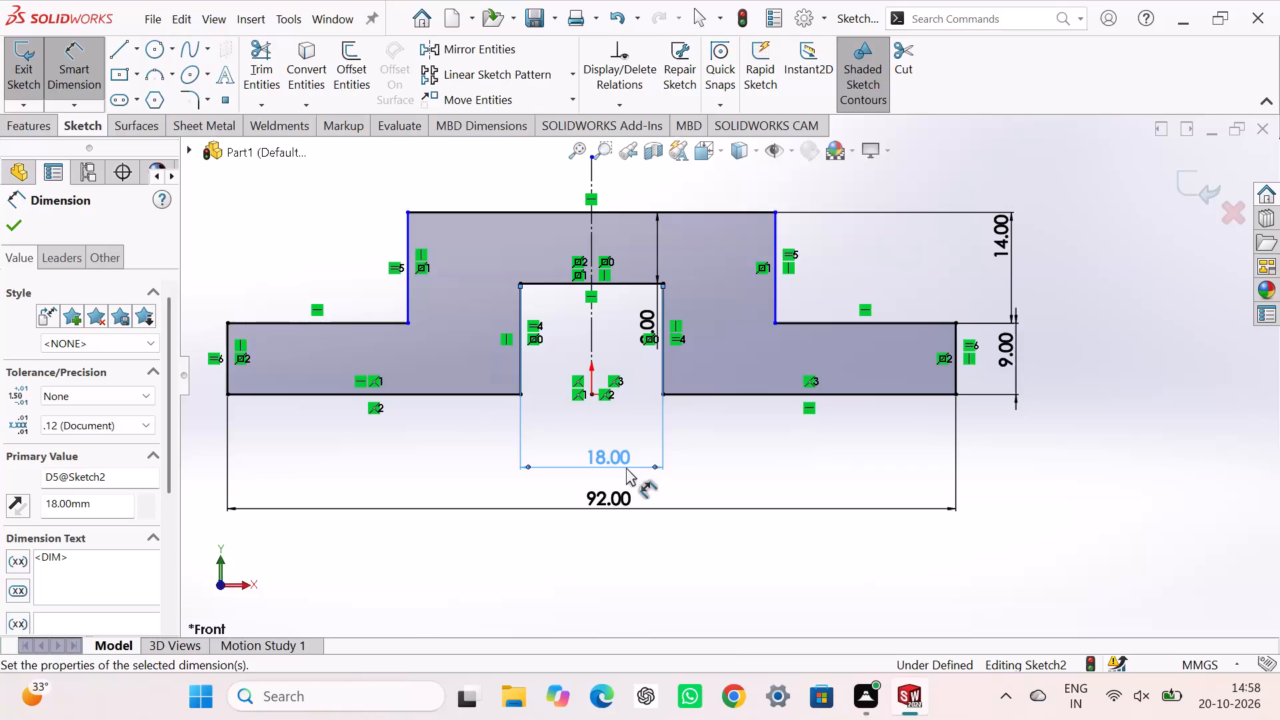
Dimension the width of the profile's top edge as 32 mm and finish the sketch.
{"action": "left_click", "coordinate": [563, 212]}
{"action": "left_click", "coordinate": [562, 189]}
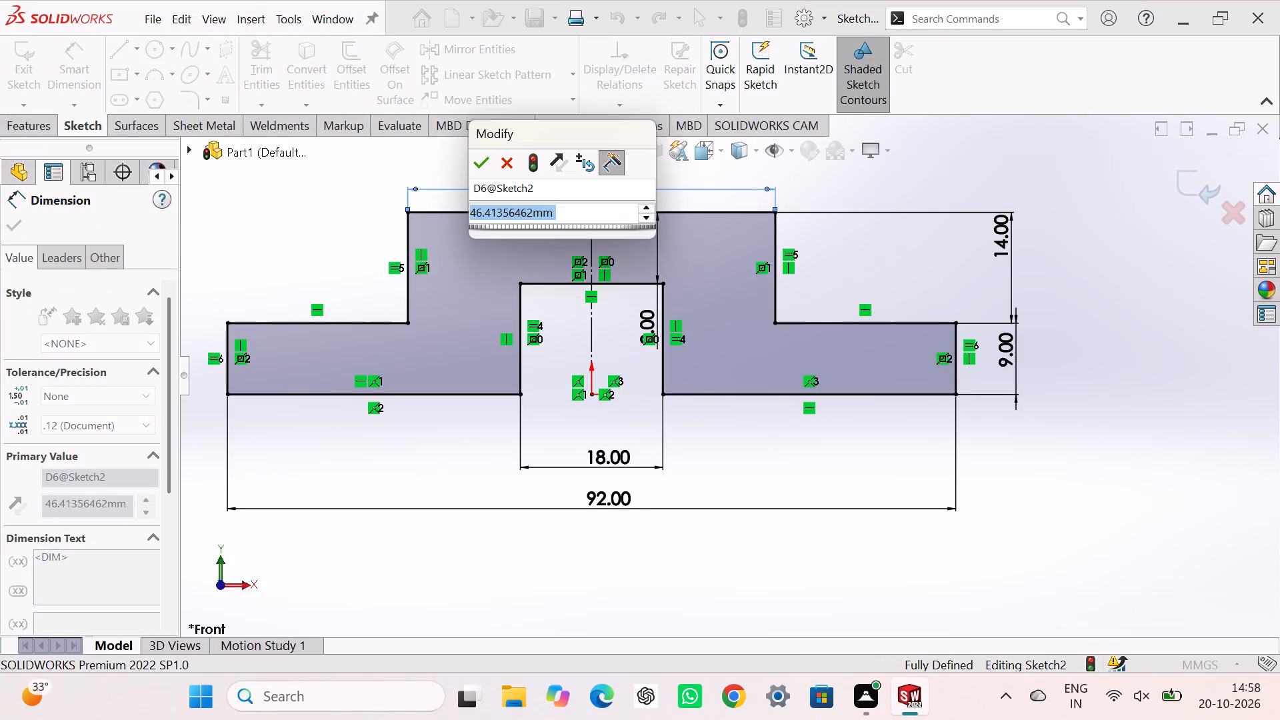
{"action": "type", "text": "32"}
{"action": "key", "text": "Return"}
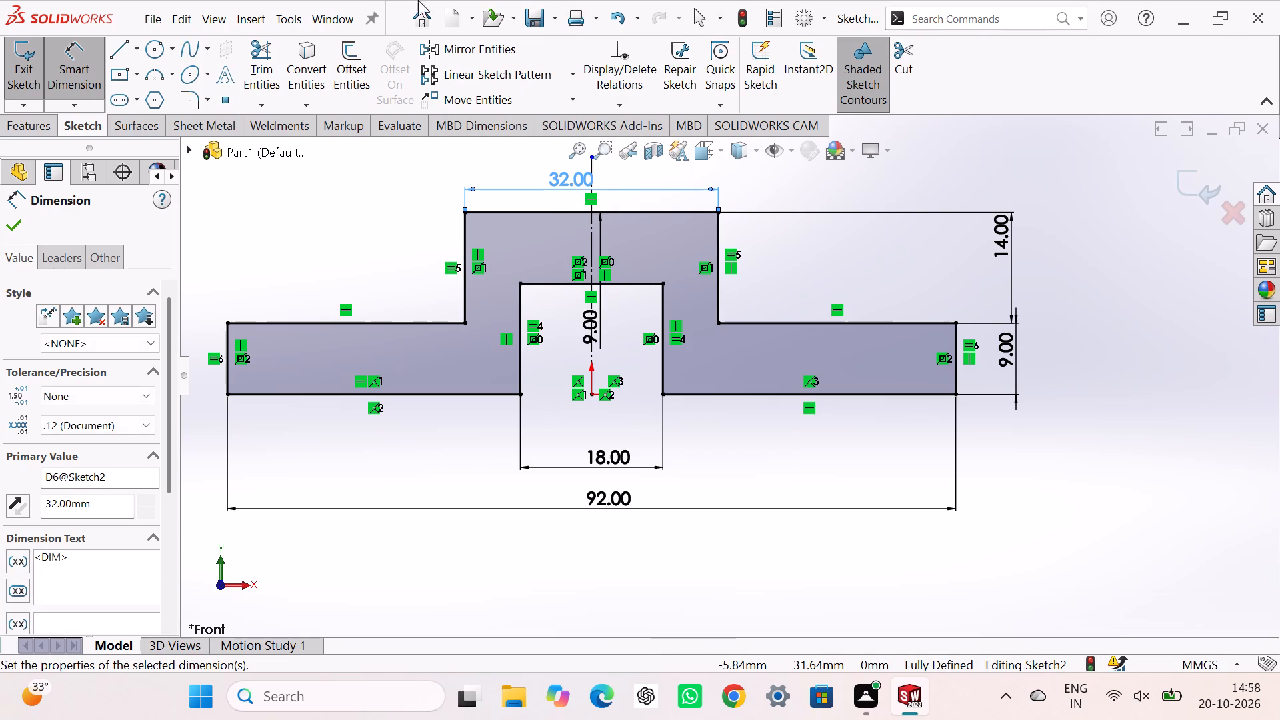
{"action": "left_click", "coordinate": [23, 48]}
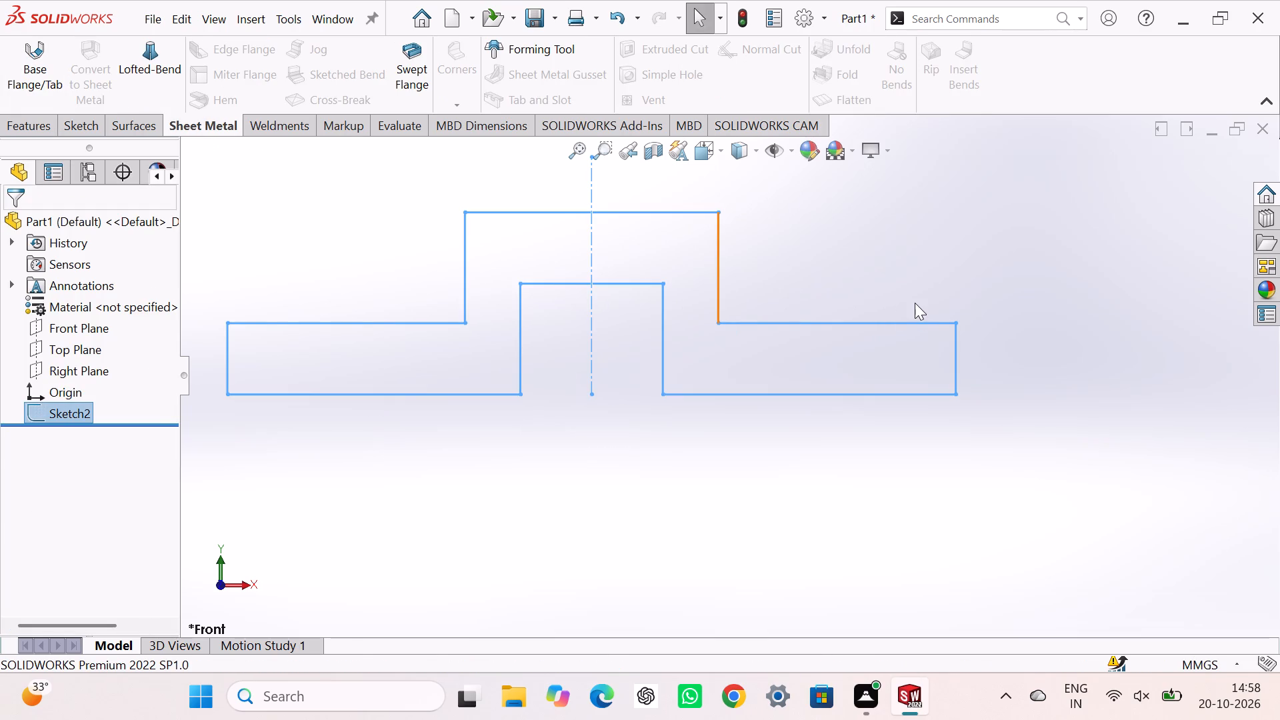
Extrude the hat-shaped profile as a boss by 40 mm with the Mid Plane end condition.
{"action": "key", "text": "ctrl+7"}
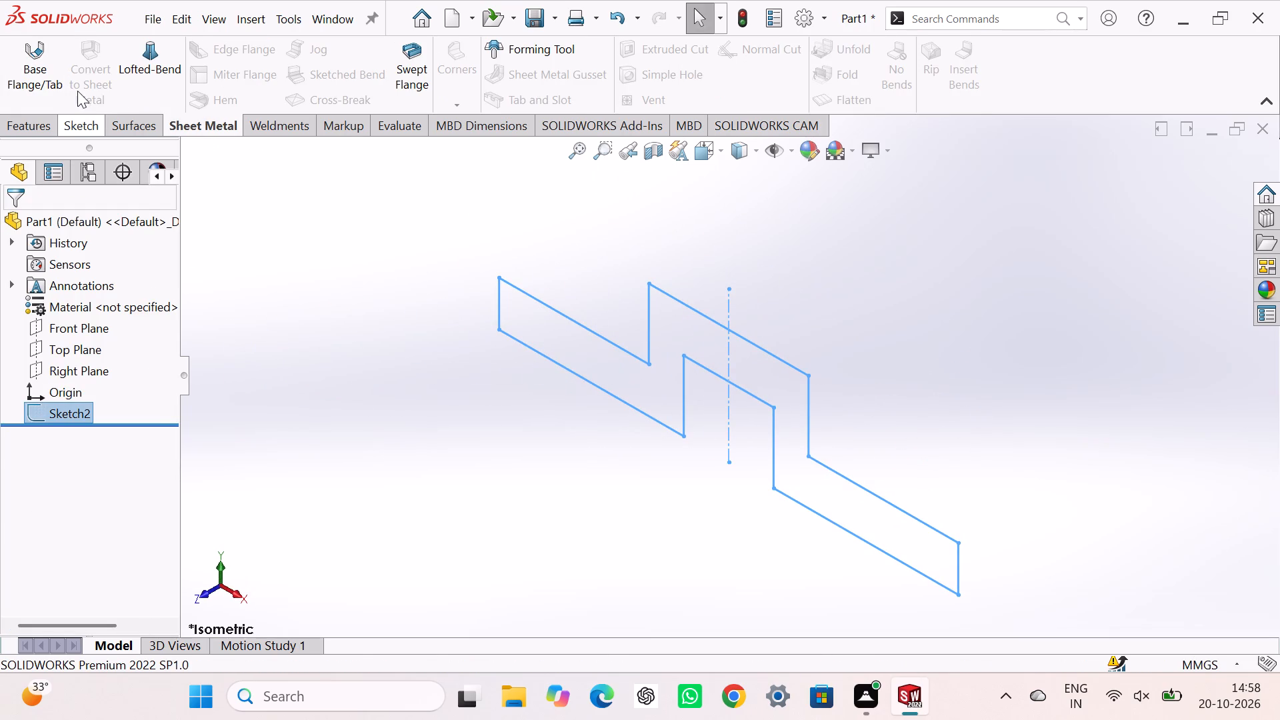
{"action": "left_click", "coordinate": [39, 122]}
{"action": "left_click", "coordinate": [38, 75]}
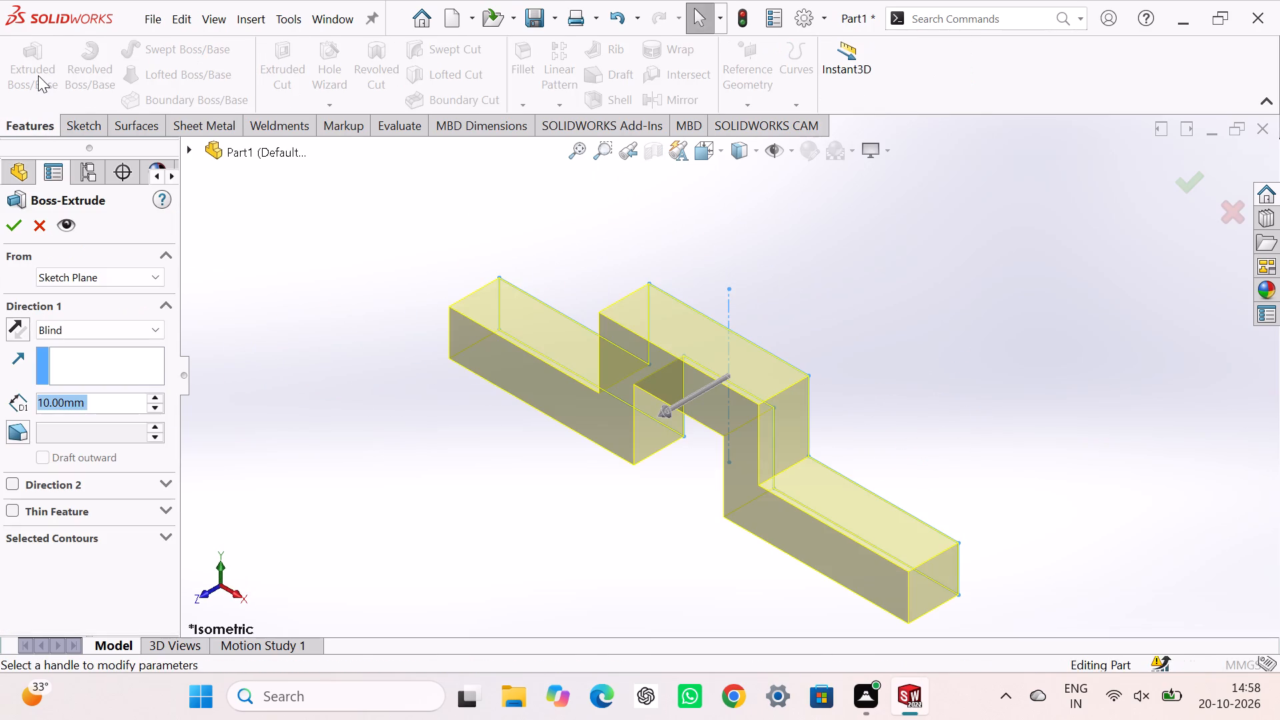
{"action": "left_click", "coordinate": [144, 335]}
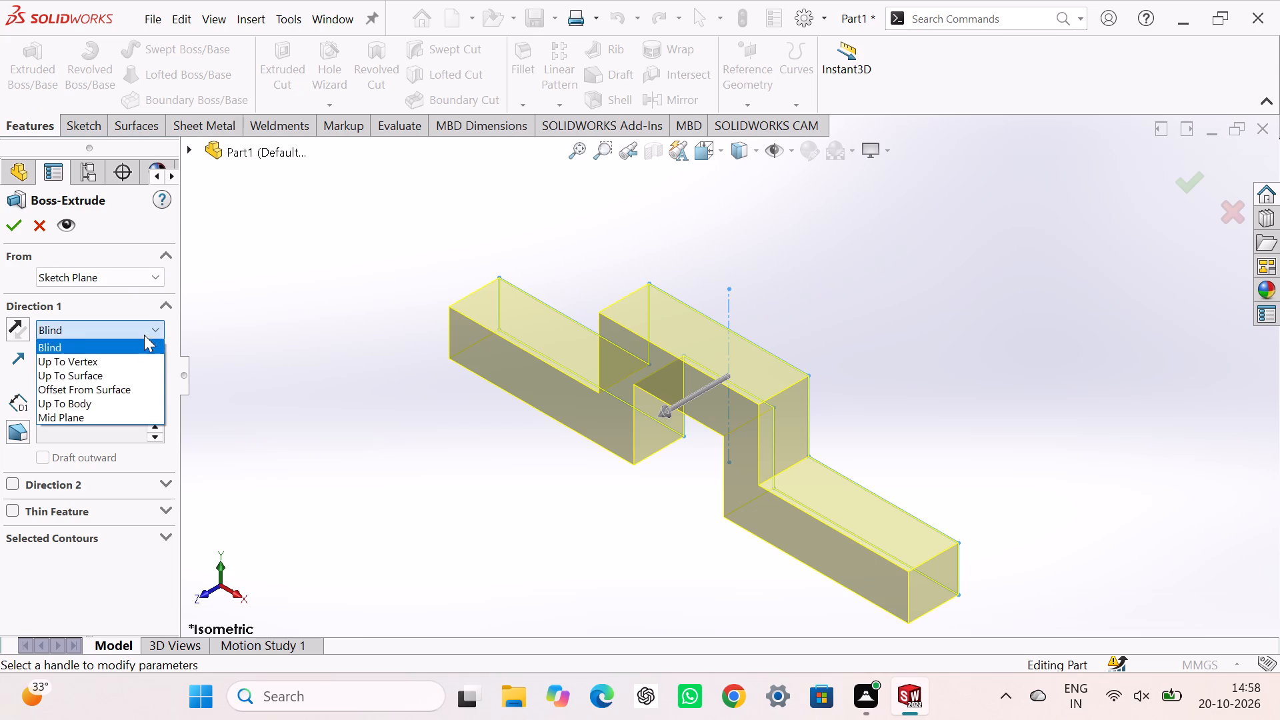
{"action": "left_click", "coordinate": [125, 421]}
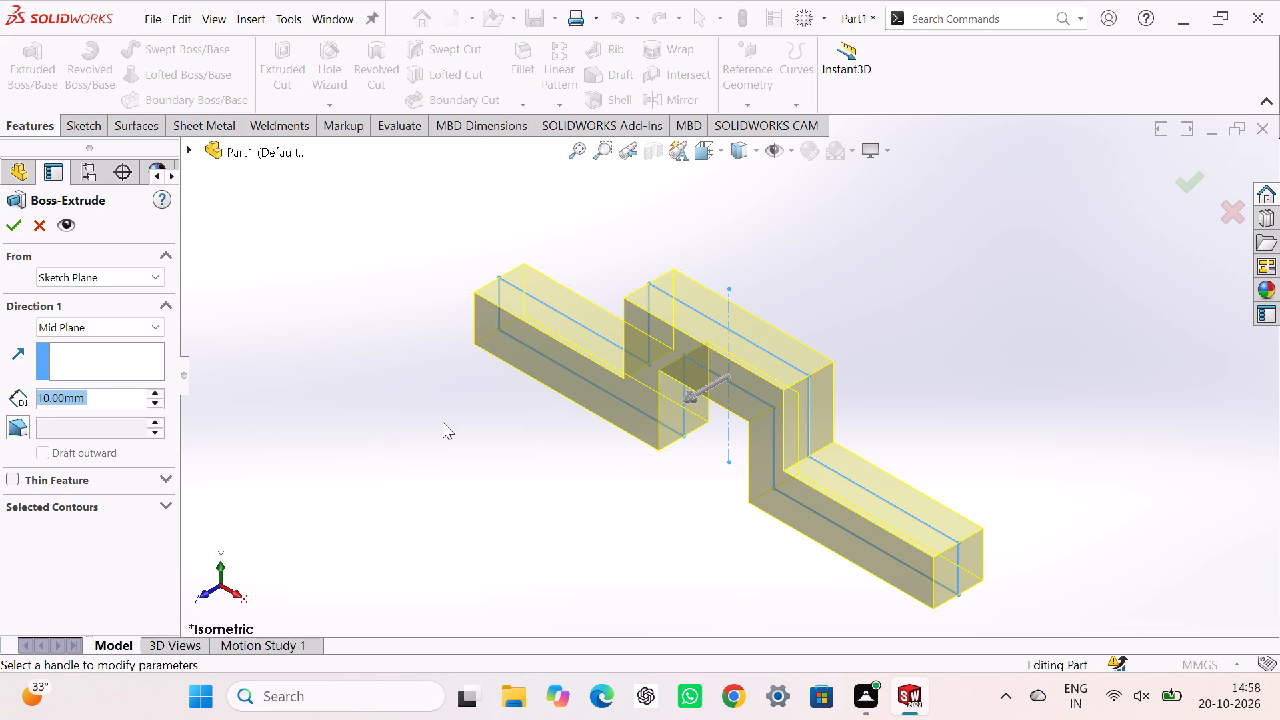
{"action": "type", "text": "40"}
{"action": "key", "text": "Return"}
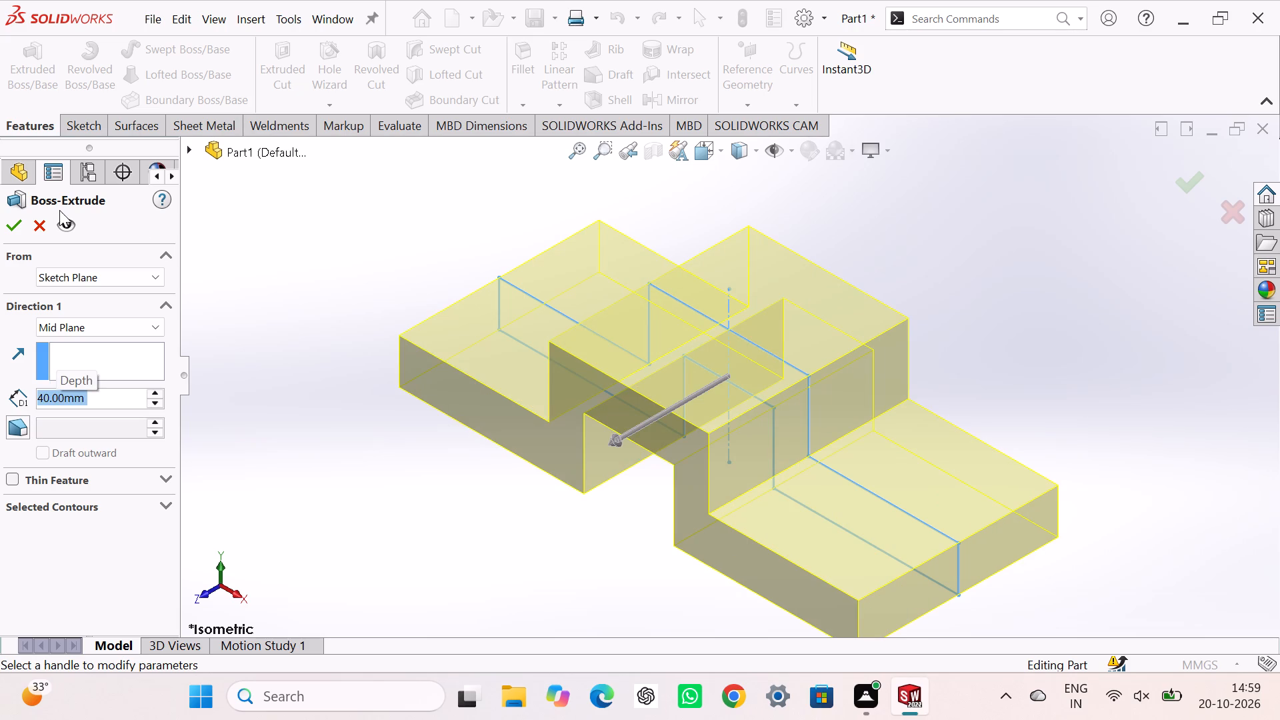
{"action": "left_click", "coordinate": [11, 225]}
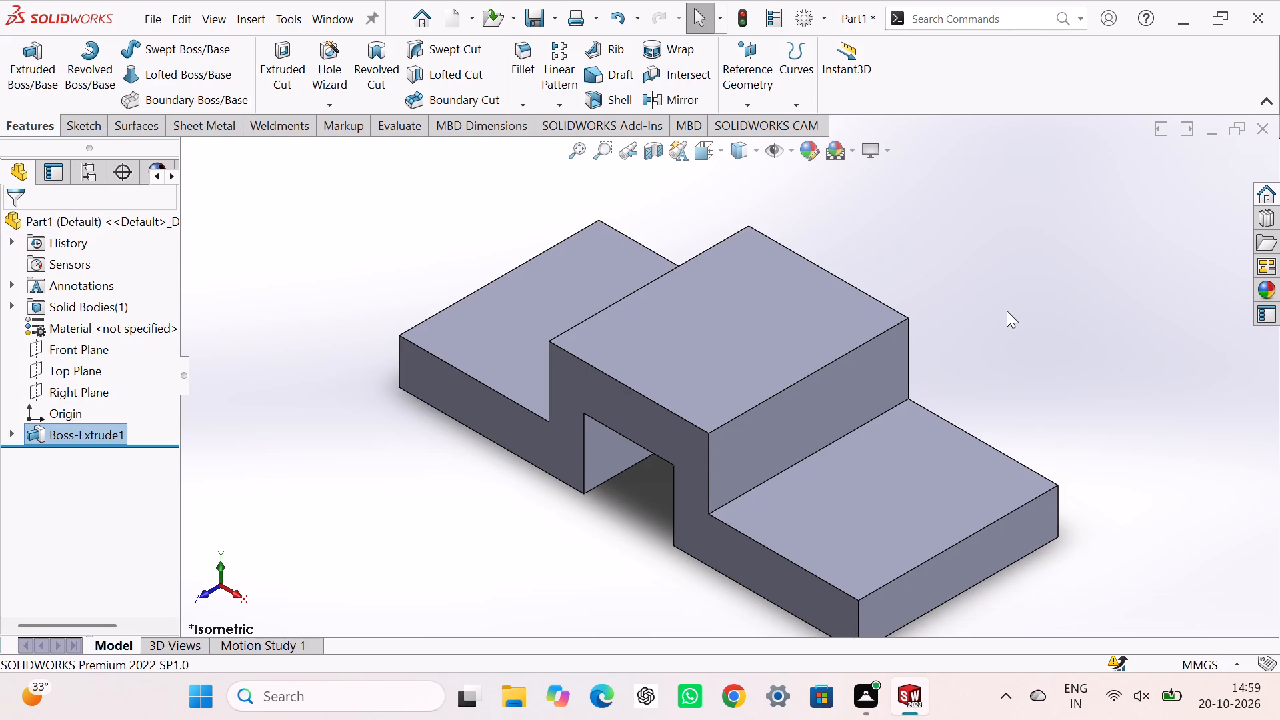
{"action": "left_click", "coordinate": [1007, 309]}
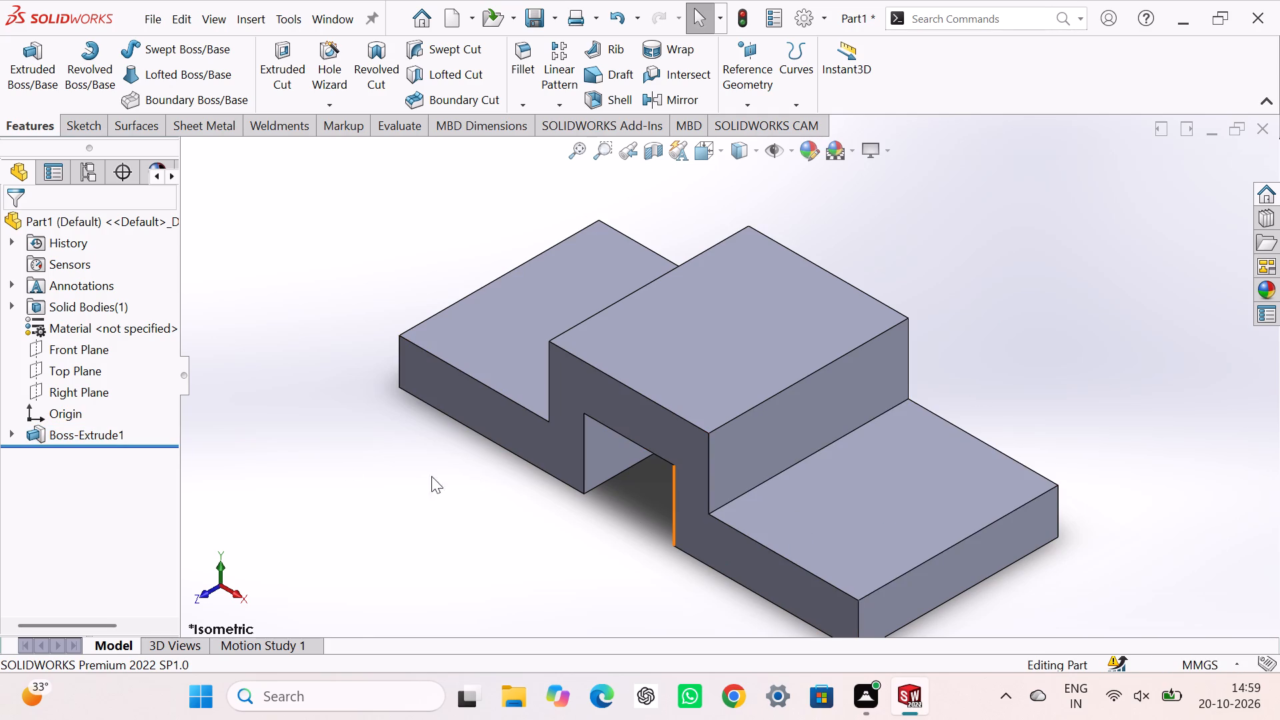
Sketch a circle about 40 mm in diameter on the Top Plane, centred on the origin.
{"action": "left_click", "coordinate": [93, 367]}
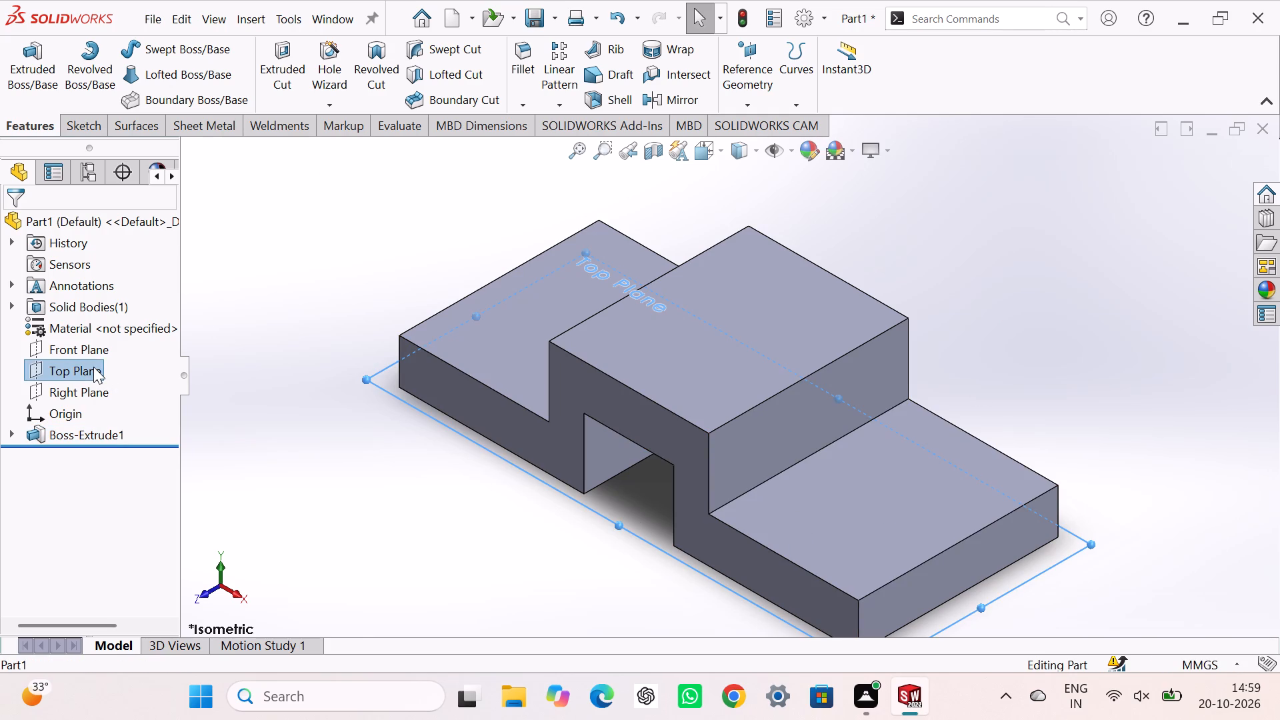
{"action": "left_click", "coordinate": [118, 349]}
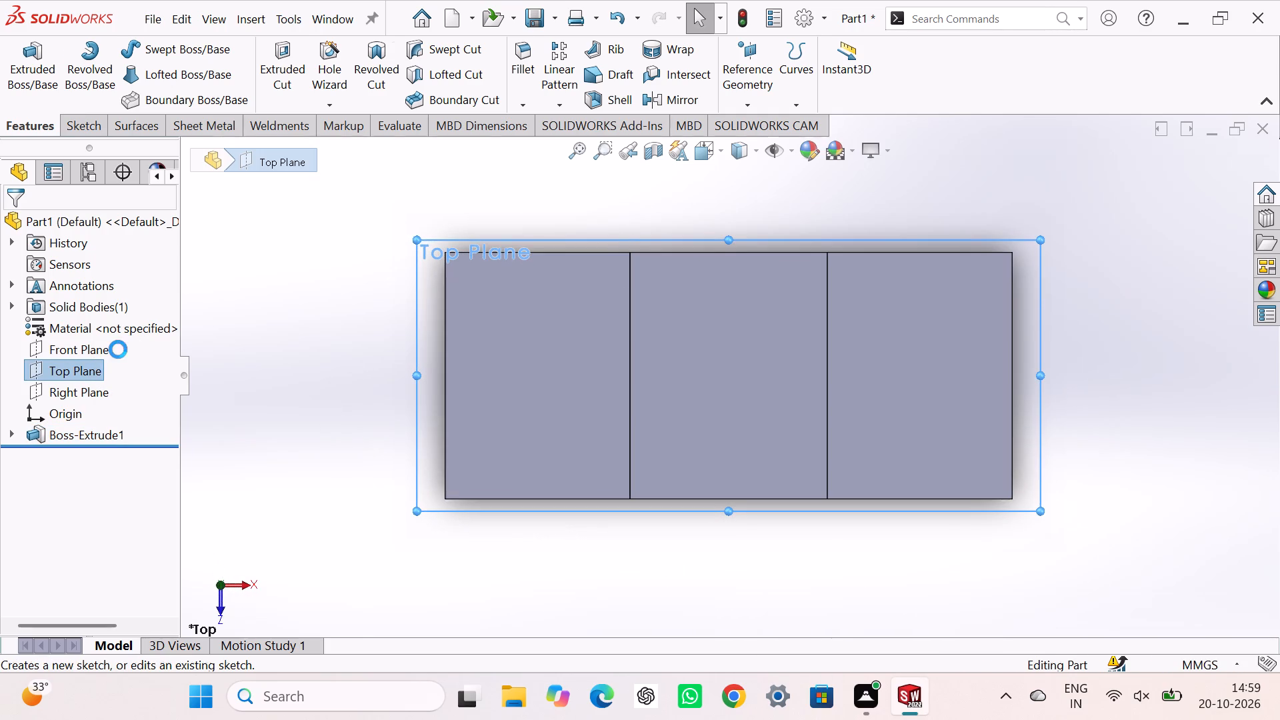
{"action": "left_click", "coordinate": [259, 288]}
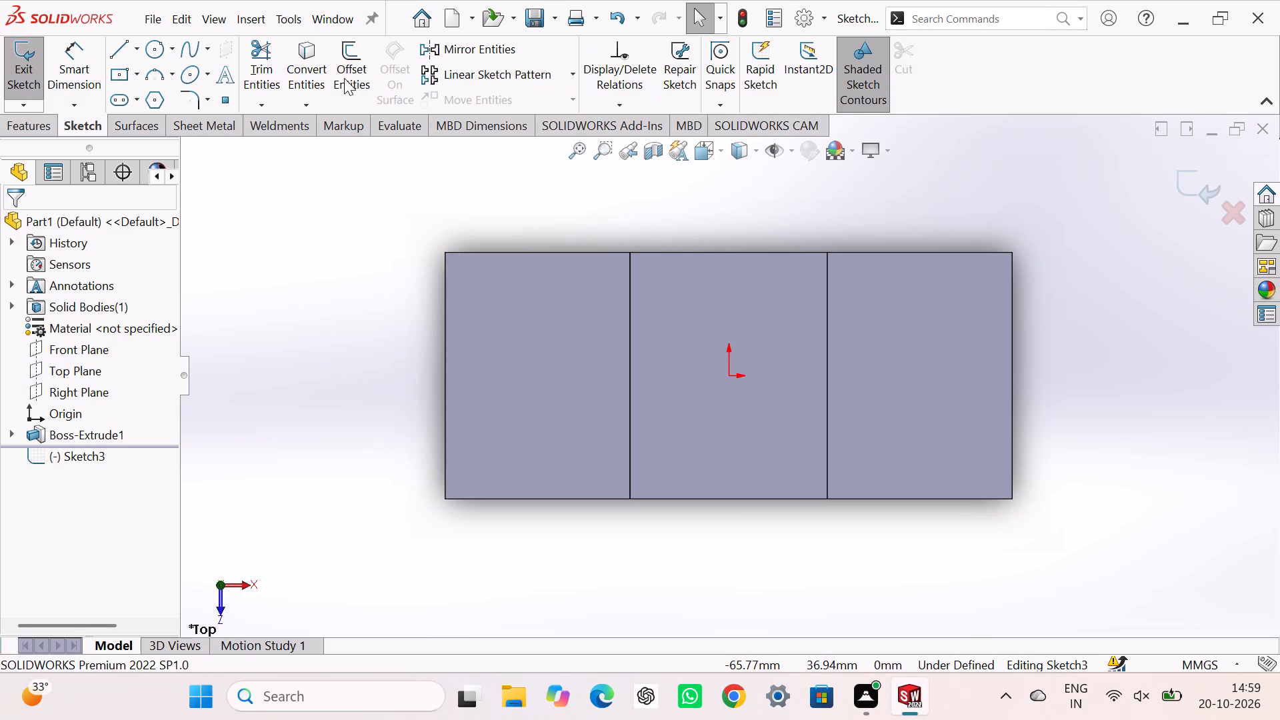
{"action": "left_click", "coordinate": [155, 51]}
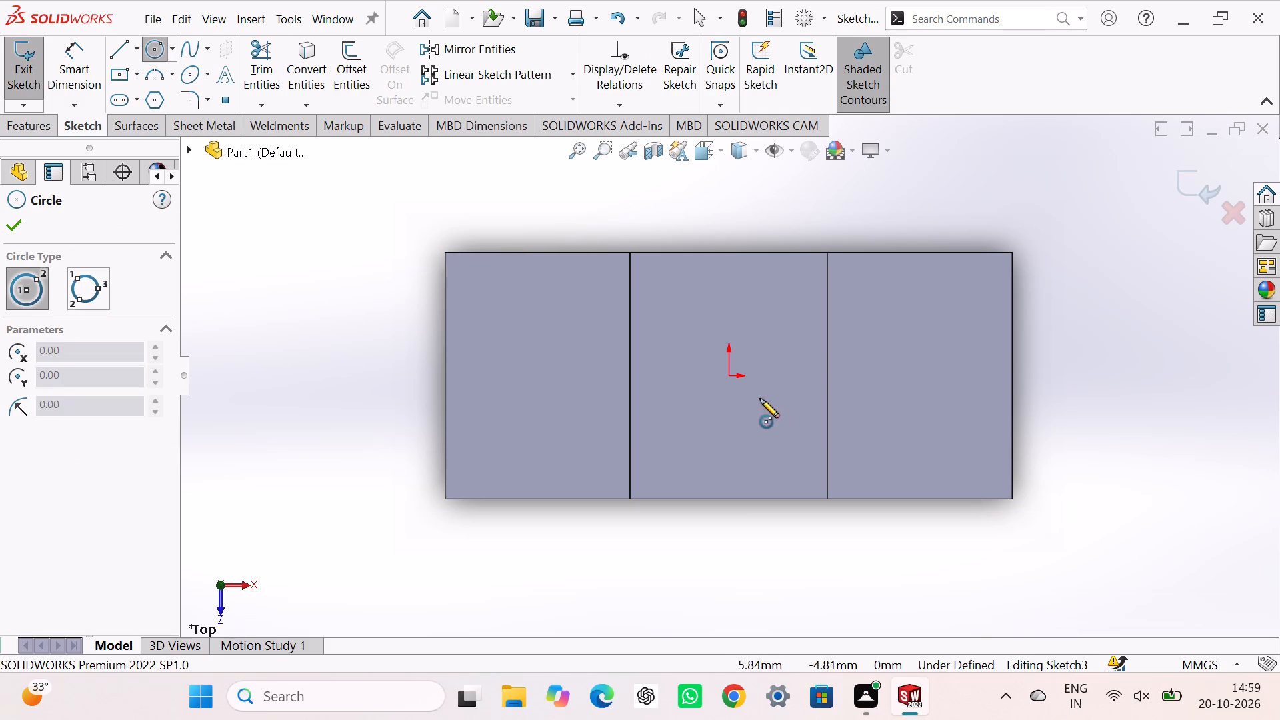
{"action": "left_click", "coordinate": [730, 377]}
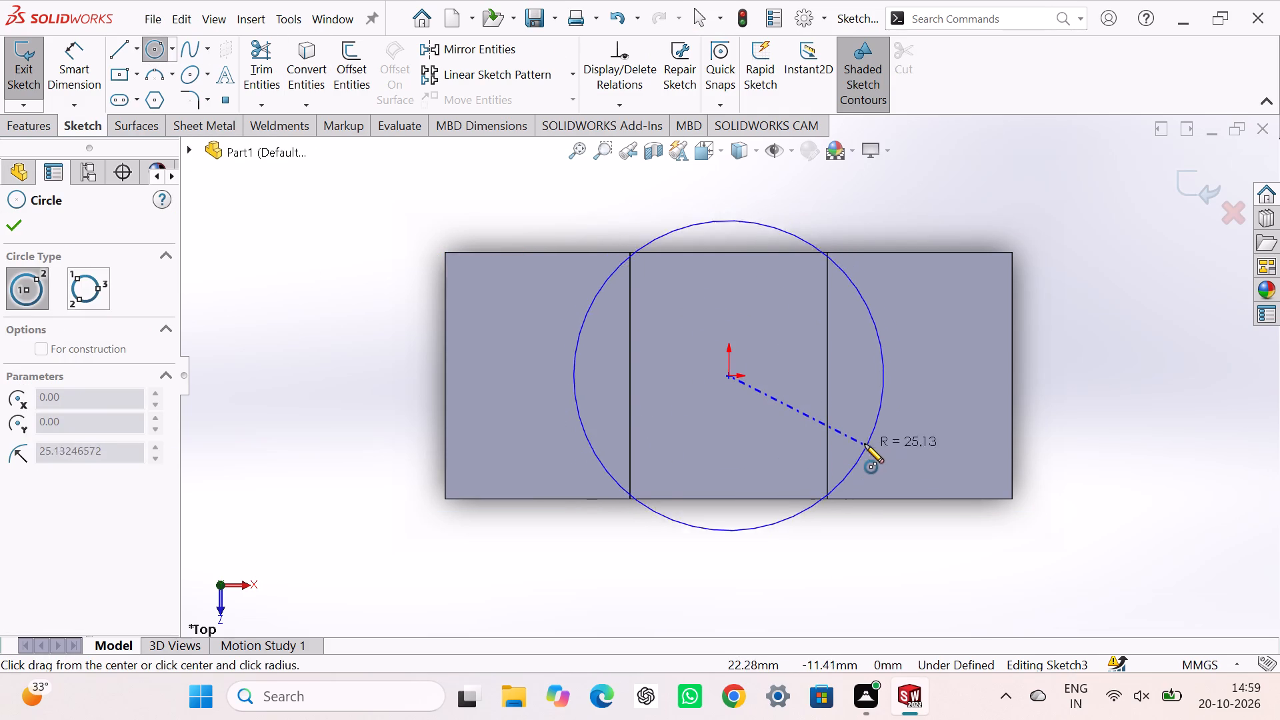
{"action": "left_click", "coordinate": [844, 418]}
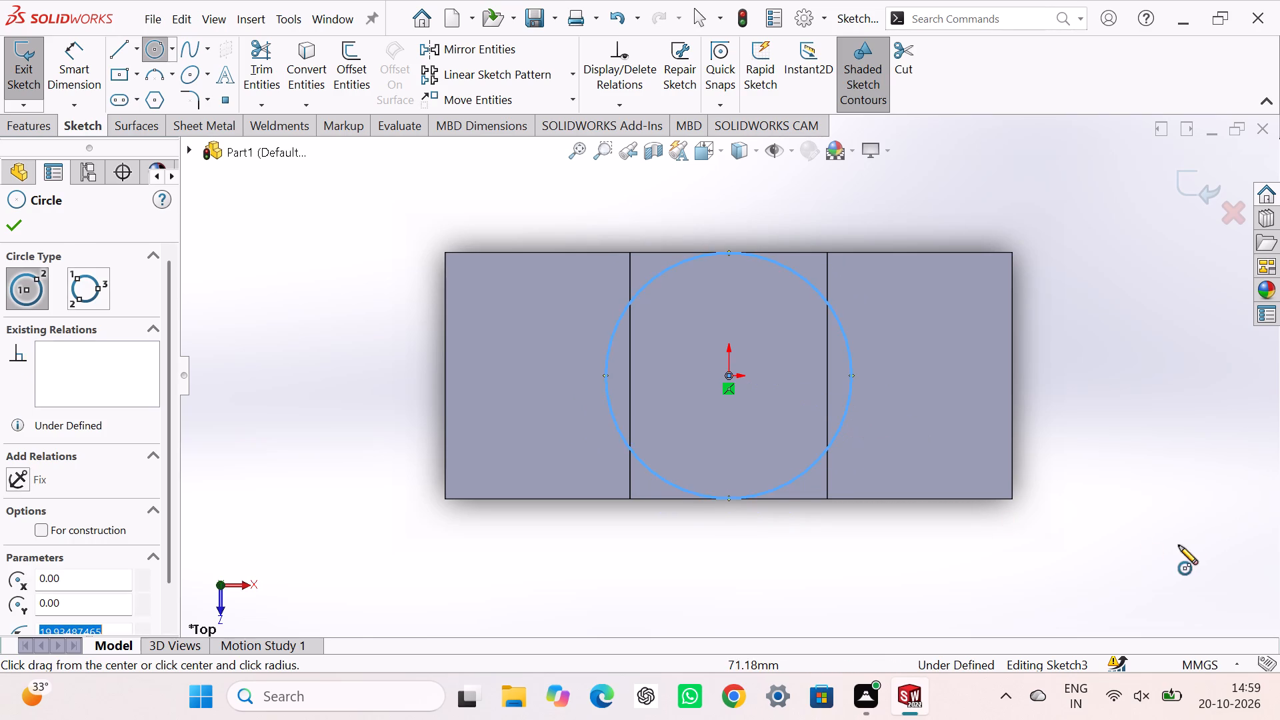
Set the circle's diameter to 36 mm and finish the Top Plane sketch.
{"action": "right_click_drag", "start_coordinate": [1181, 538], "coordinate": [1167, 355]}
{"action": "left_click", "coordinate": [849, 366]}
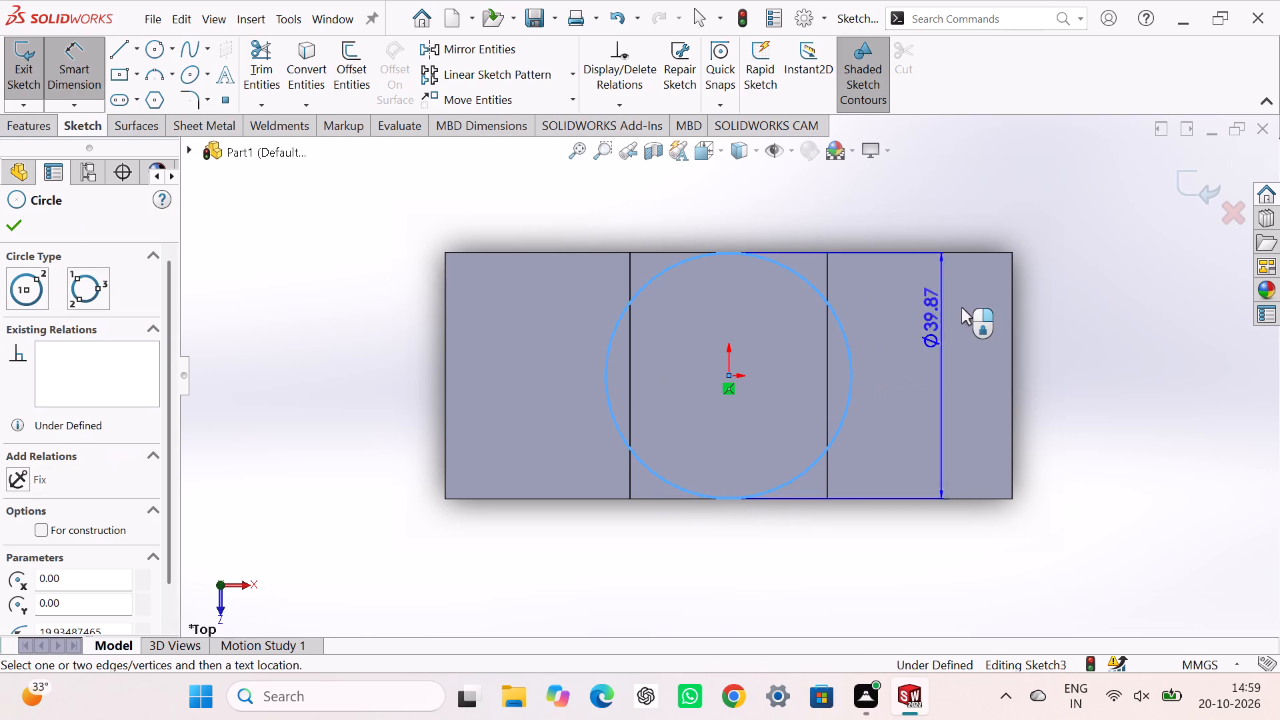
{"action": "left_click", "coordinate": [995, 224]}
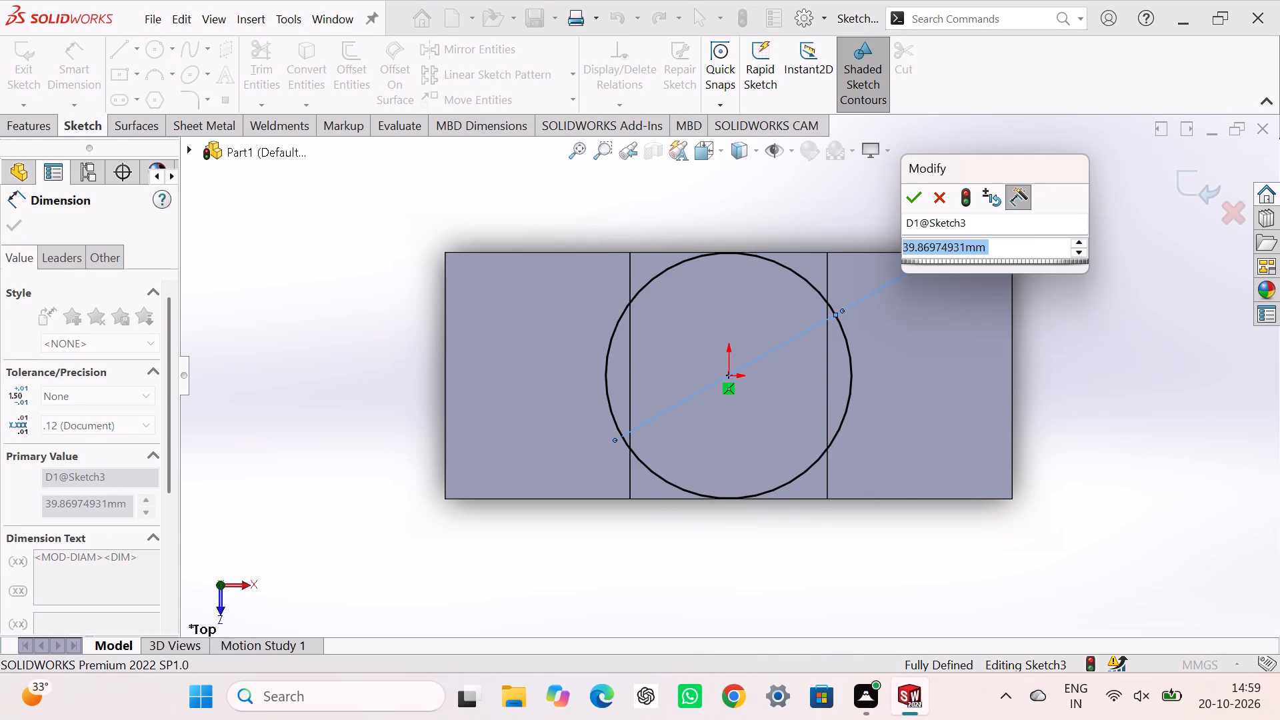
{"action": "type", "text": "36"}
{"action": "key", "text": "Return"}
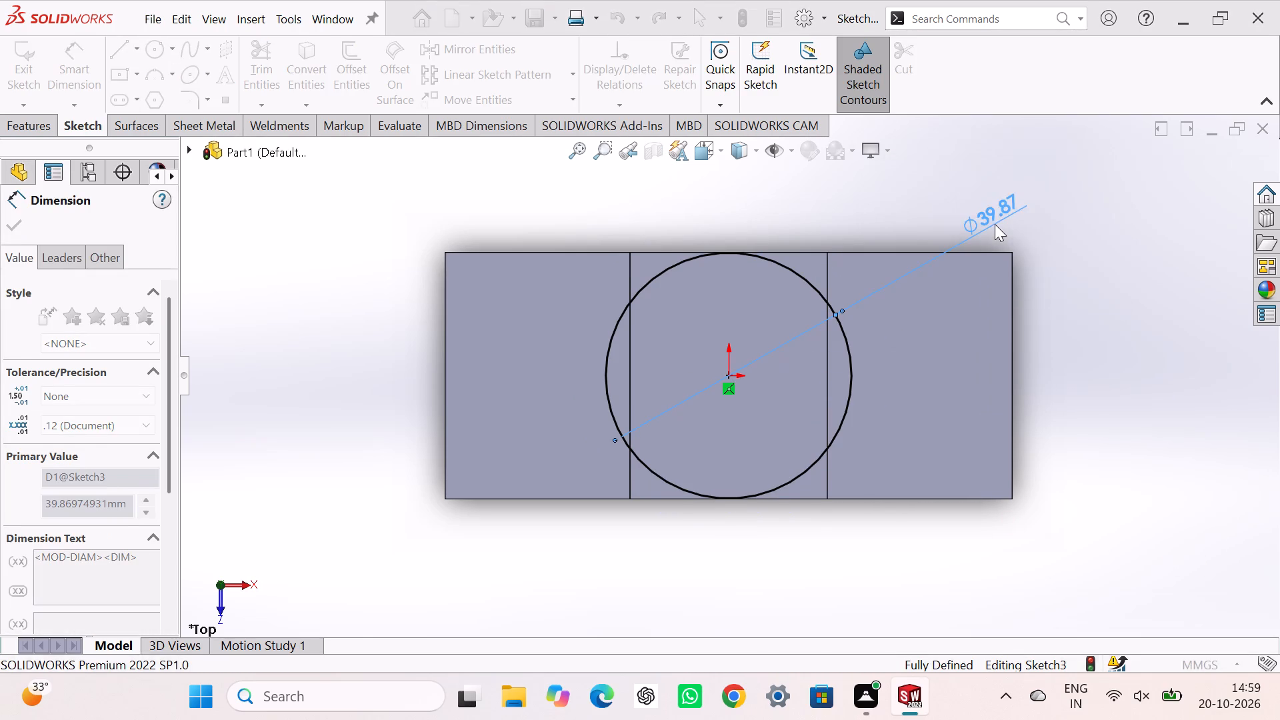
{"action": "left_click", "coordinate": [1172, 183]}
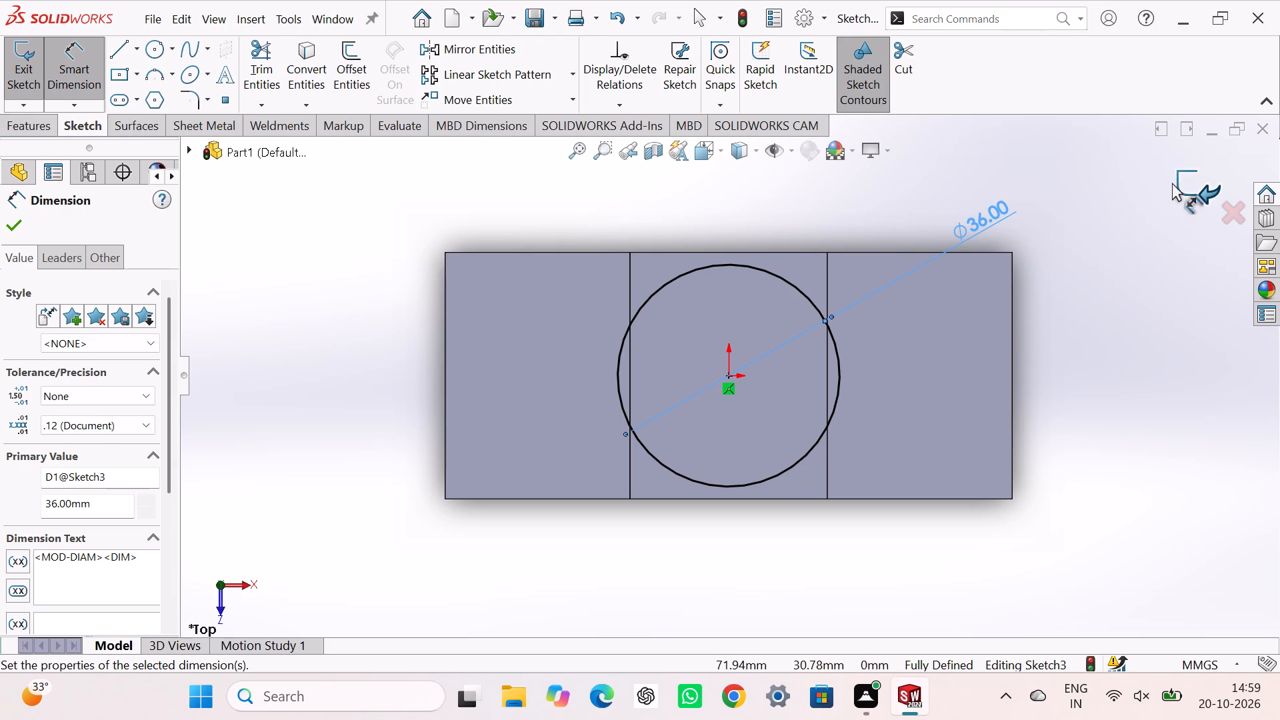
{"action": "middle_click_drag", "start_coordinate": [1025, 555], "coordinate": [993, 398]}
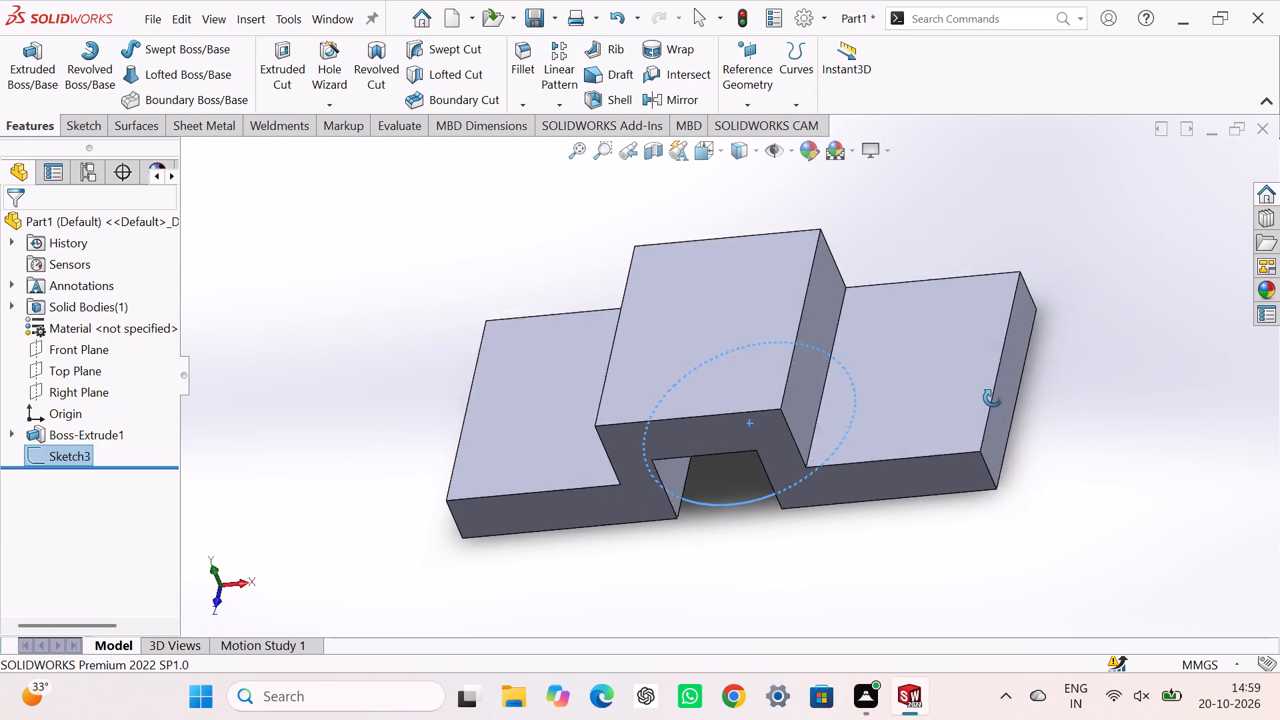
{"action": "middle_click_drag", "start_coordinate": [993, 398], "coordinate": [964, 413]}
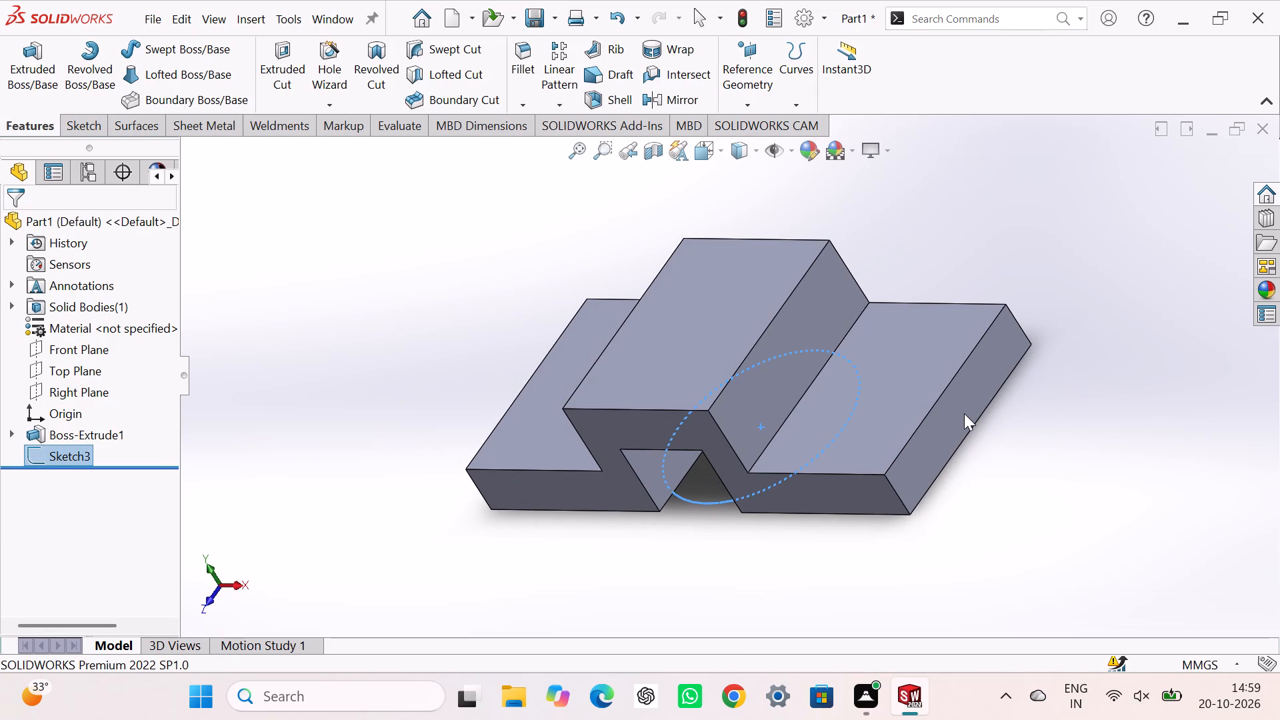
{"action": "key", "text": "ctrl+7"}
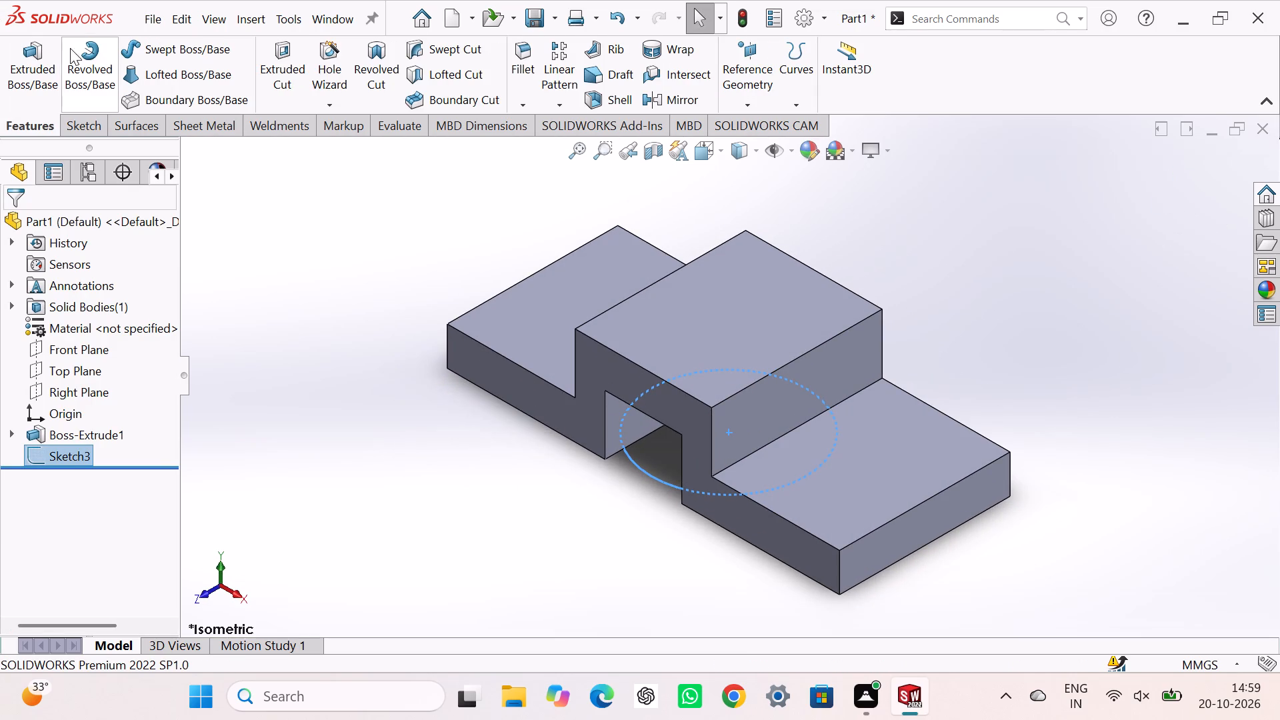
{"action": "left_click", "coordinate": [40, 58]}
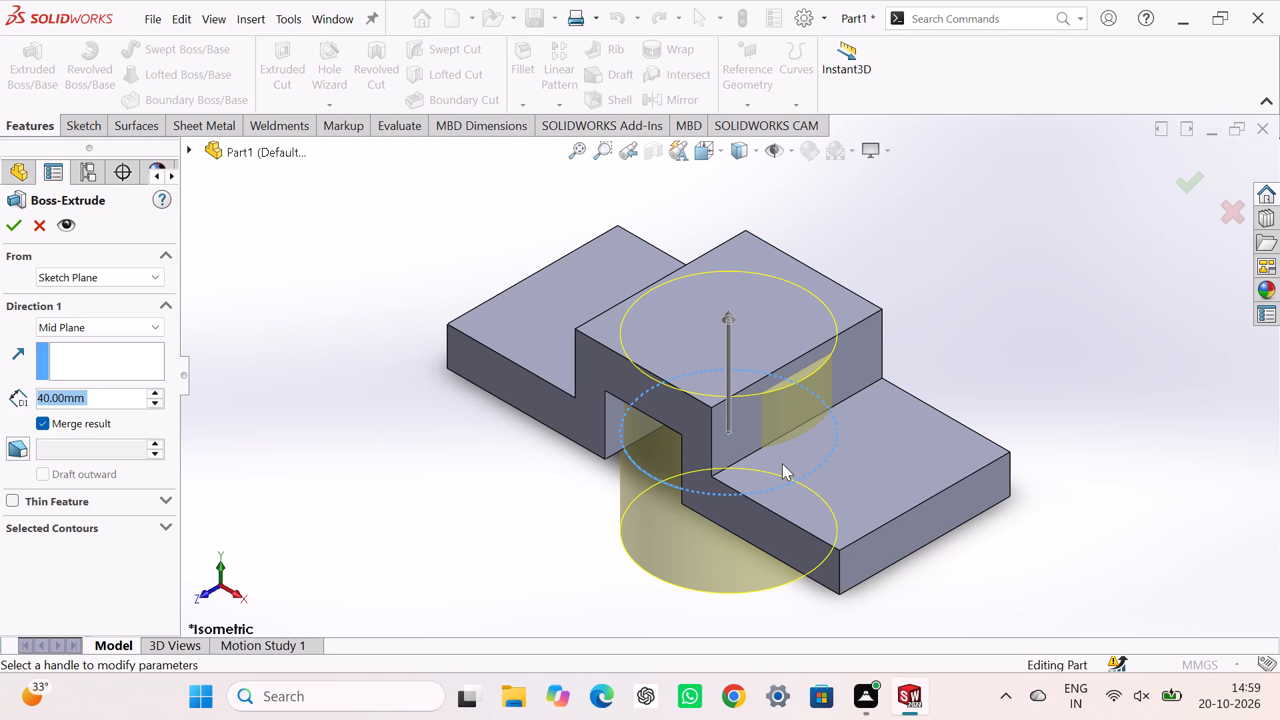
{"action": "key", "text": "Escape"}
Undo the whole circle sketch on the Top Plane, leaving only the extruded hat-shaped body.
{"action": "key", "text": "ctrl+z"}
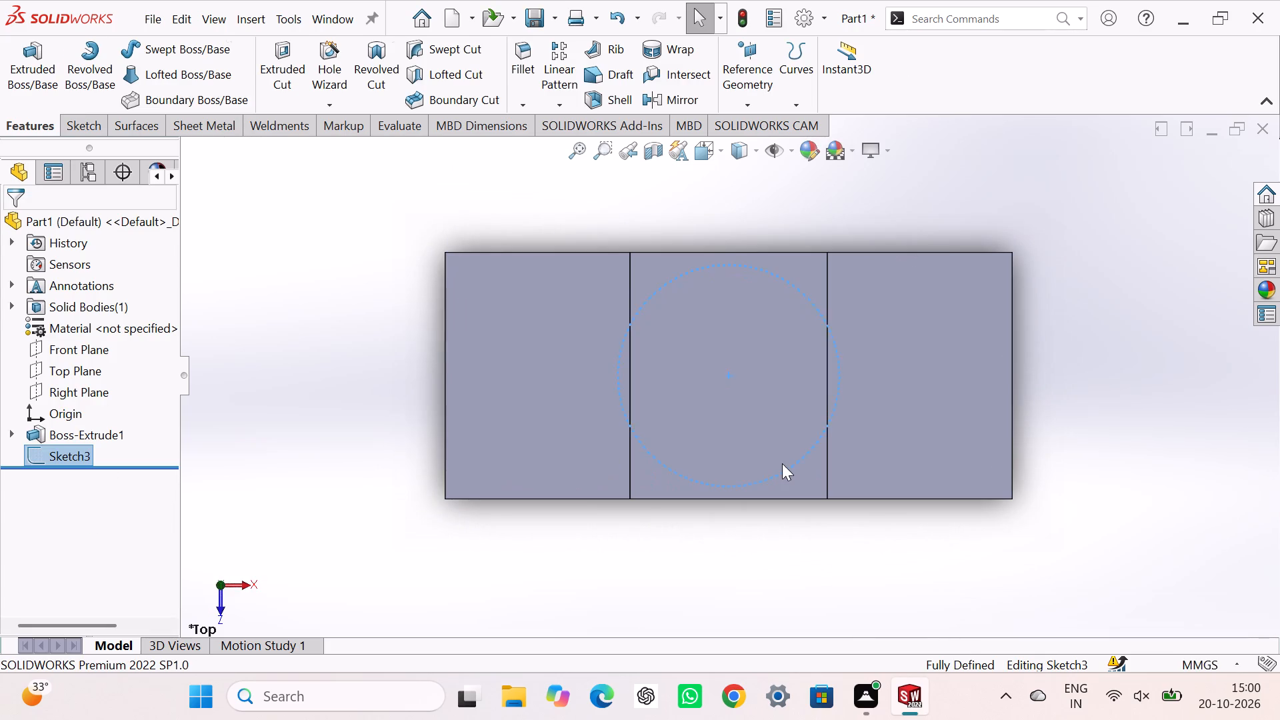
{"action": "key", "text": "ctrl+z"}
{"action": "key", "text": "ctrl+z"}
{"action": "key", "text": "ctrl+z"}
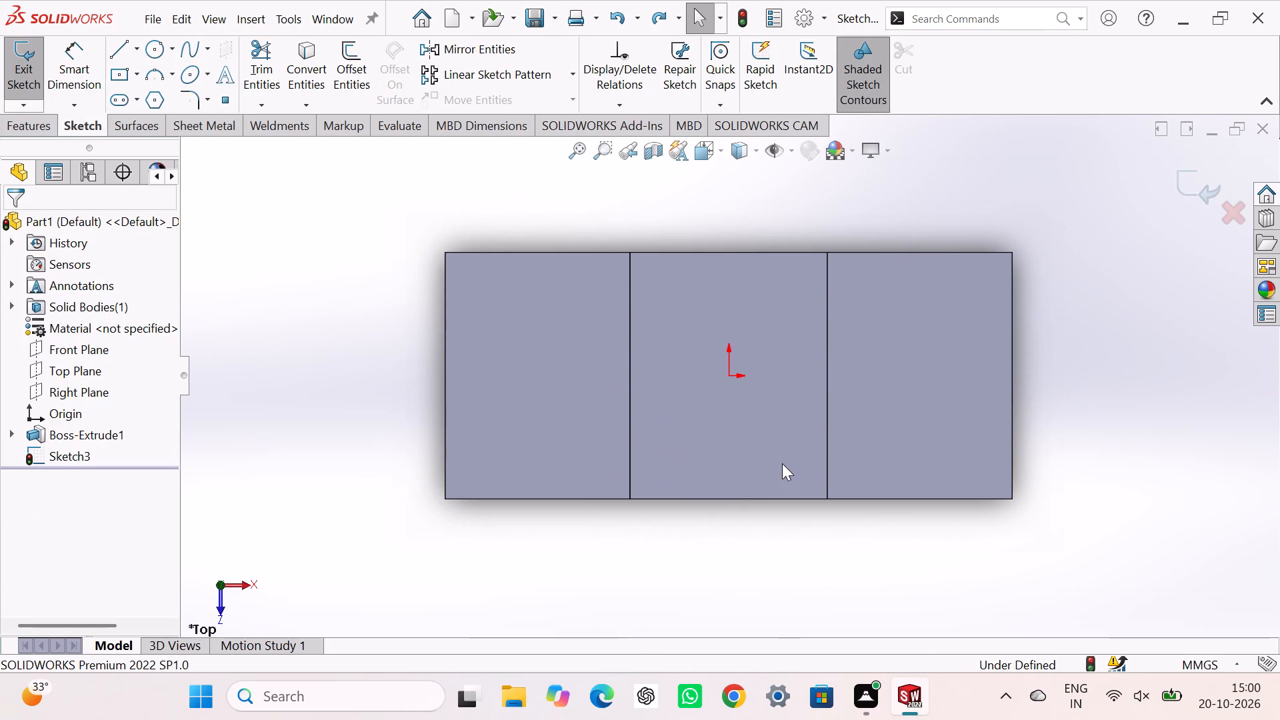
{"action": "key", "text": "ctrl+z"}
Sketch a circle about 44 mm in diameter, centred on the origin, on the right flange's upper face.
{"action": "left_click", "coordinate": [905, 498]}
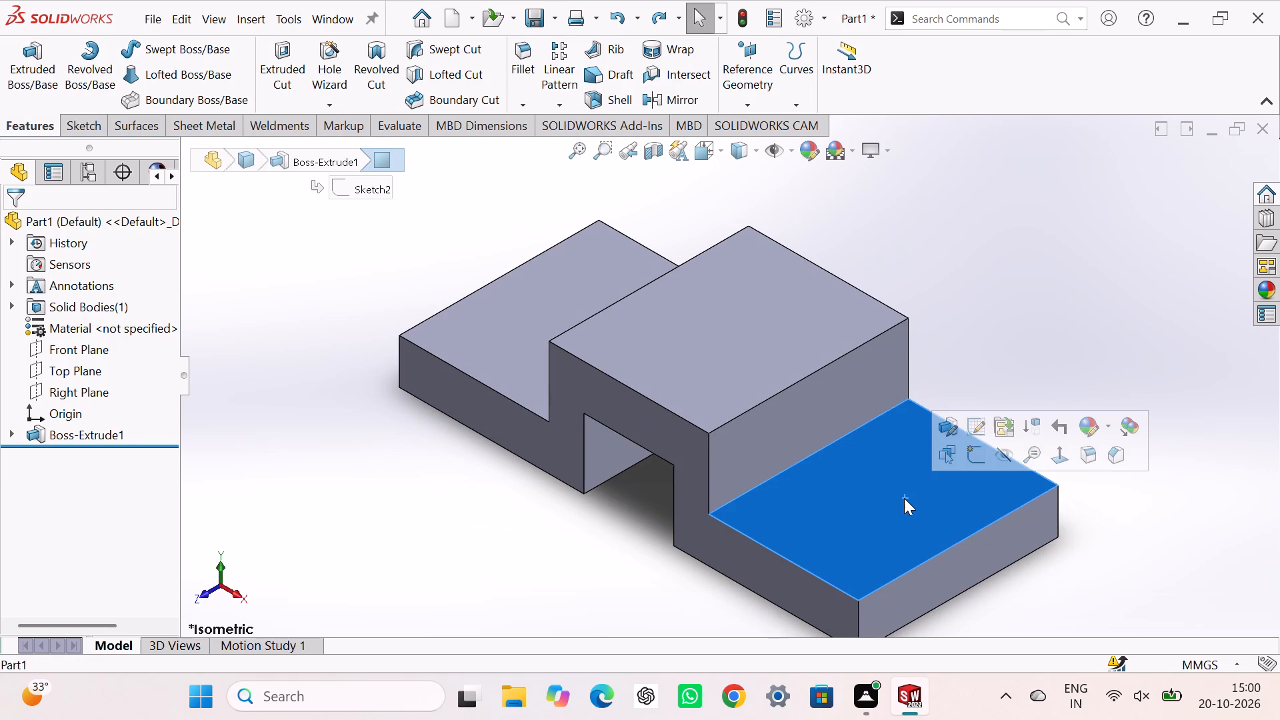
{"action": "left_click", "coordinate": [975, 453]}
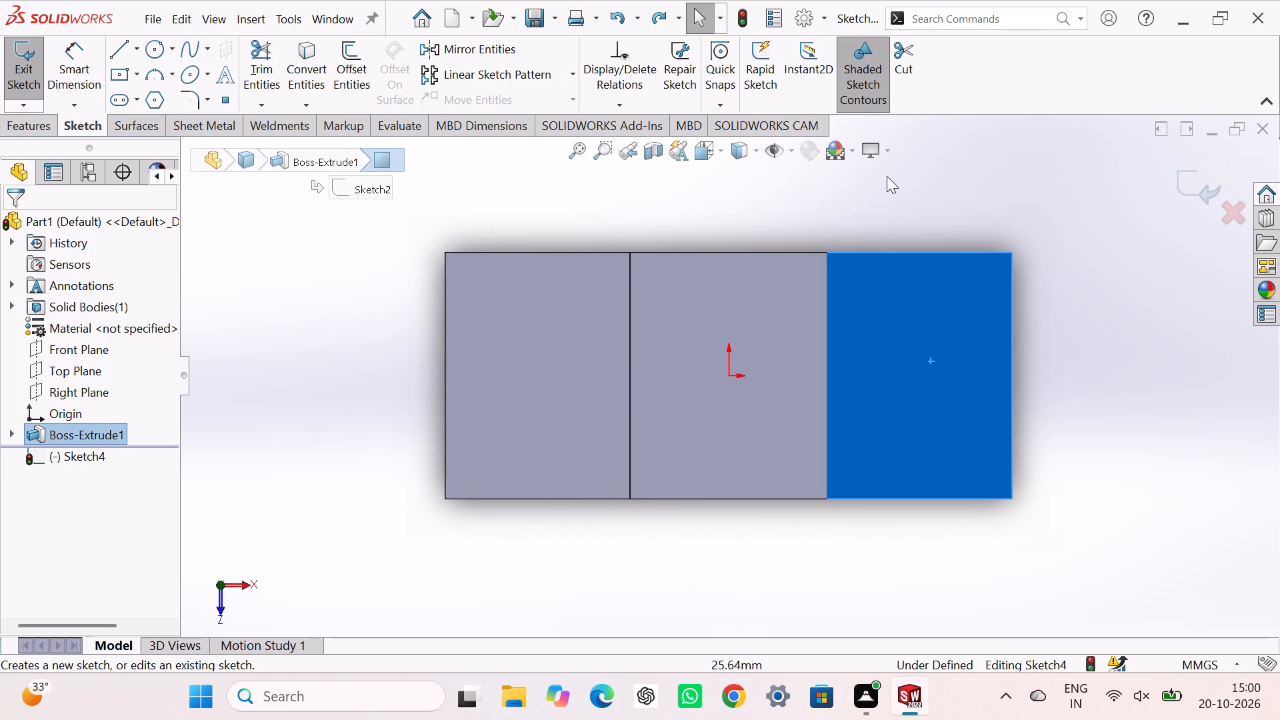
{"action": "left_click", "coordinate": [150, 52]}
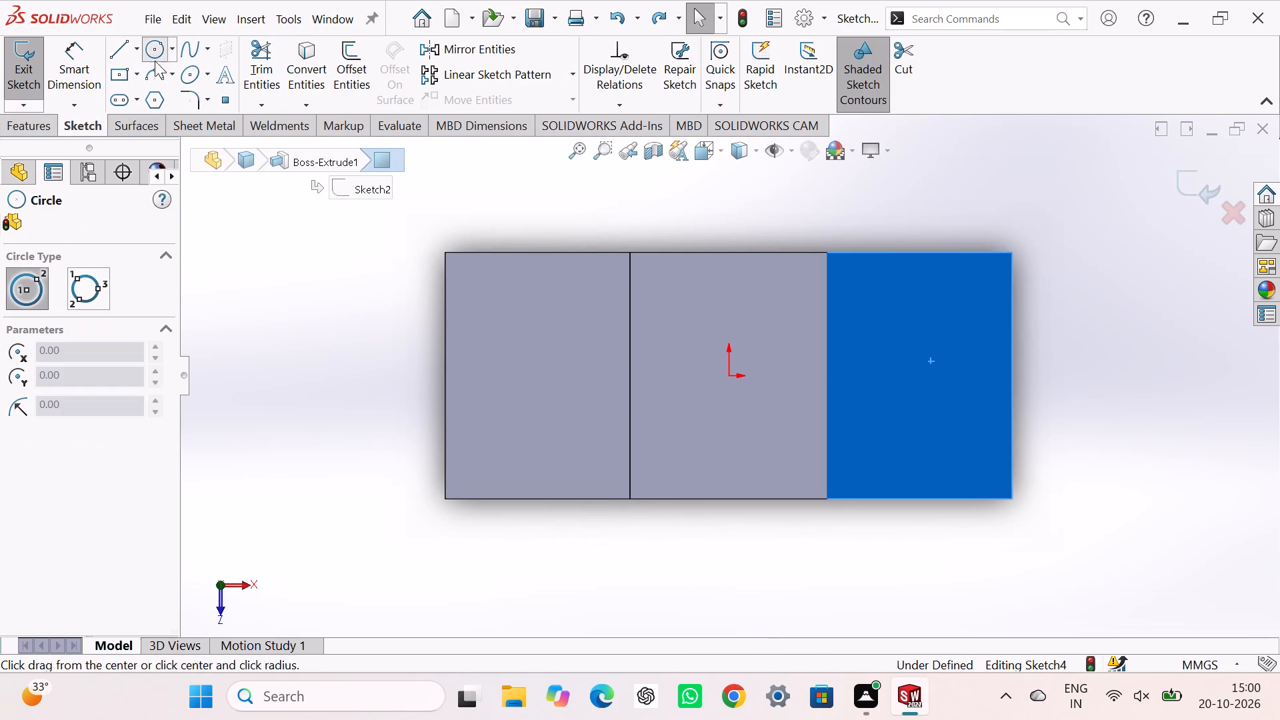
{"action": "left_click", "coordinate": [727, 374]}
{"action": "left_click", "coordinate": [824, 471]}
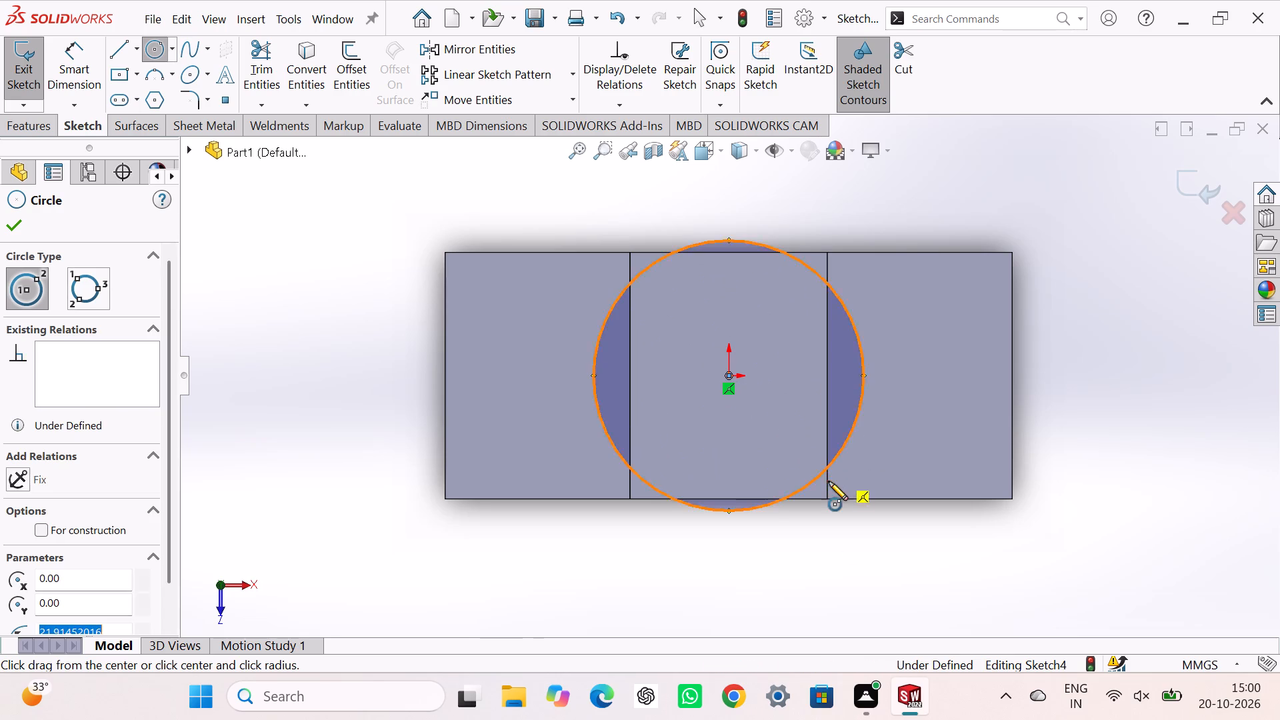
Set the circle's diameter to 36 mm and finish the sketch.
{"action": "right_click_drag", "start_coordinate": [850, 548], "coordinate": [869, 393]}
{"action": "left_click", "coordinate": [866, 385]}
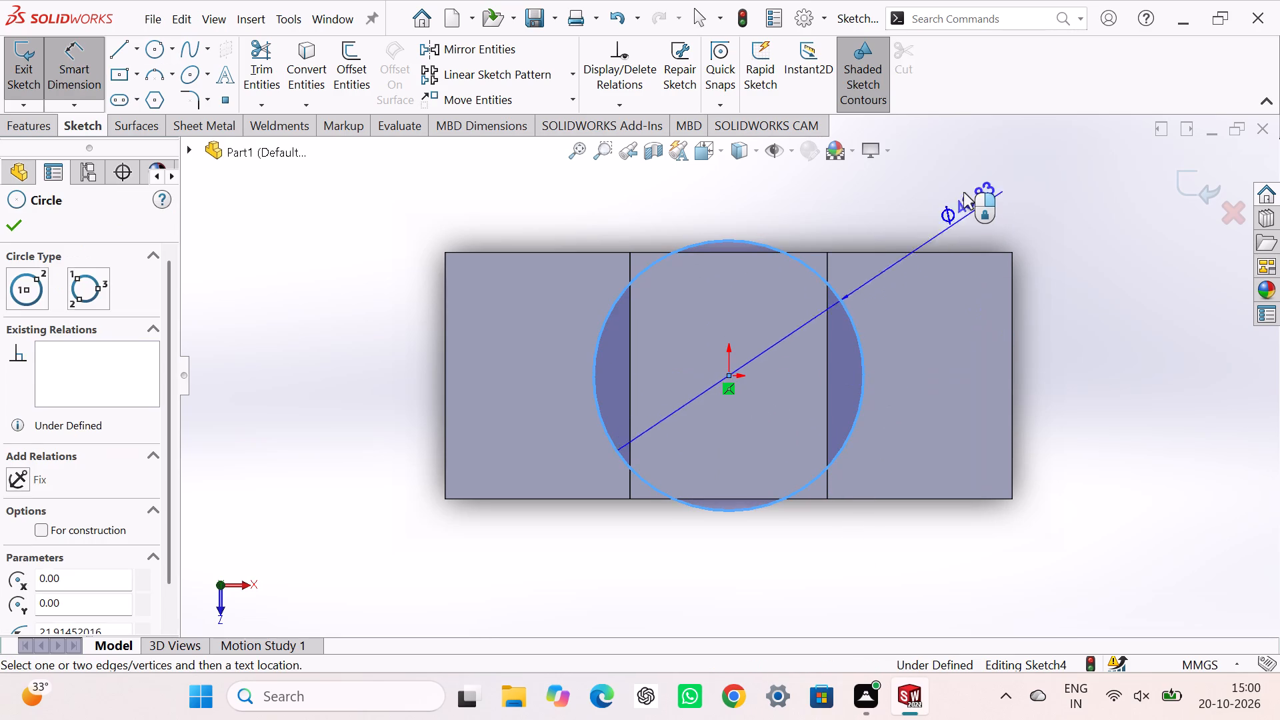
{"action": "left_click", "coordinate": [963, 190]}
{"action": "type", "text": "36"}
{"action": "key", "text": "Return"}
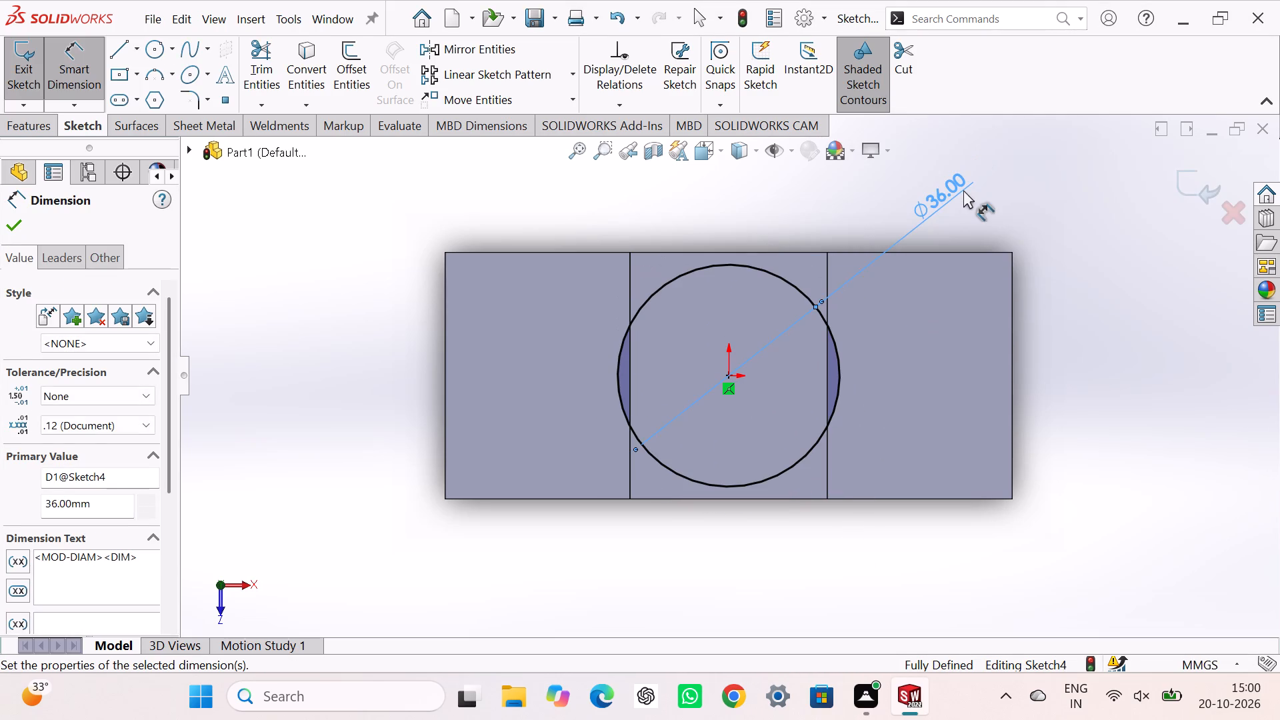
{"action": "left_click", "coordinate": [1184, 177]}
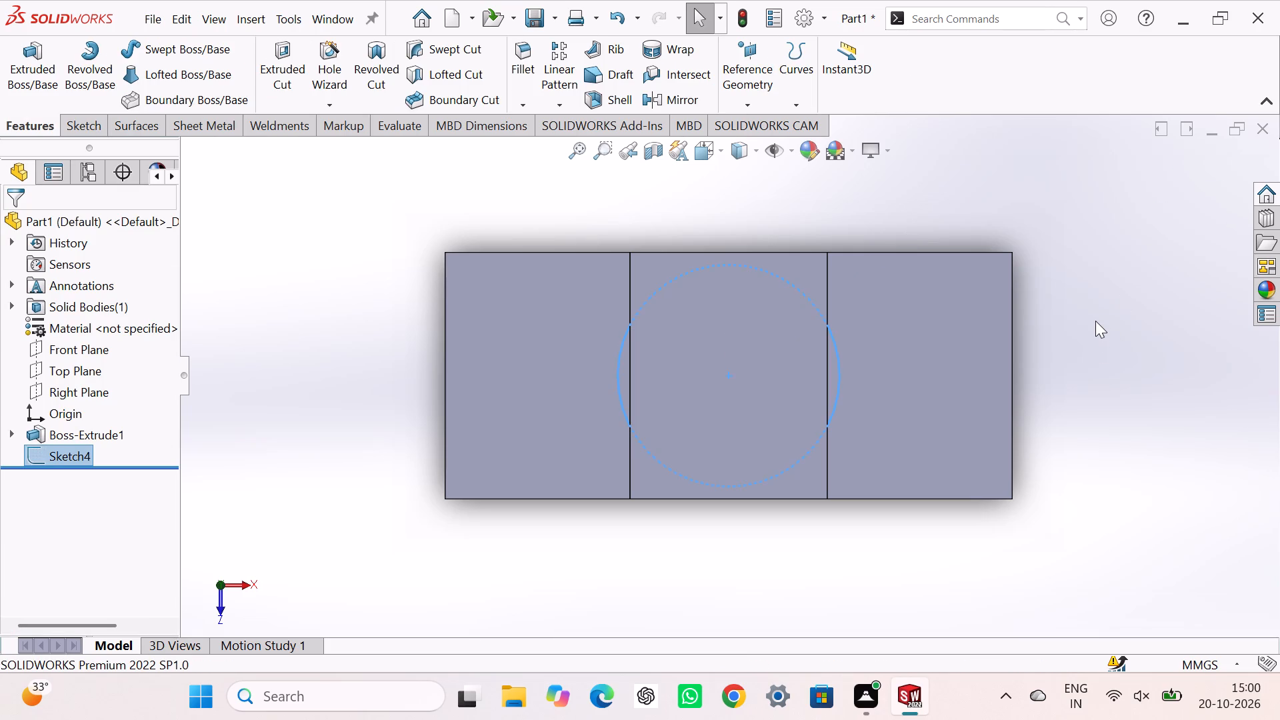
Extrude the 36 mm circle as a blind boss 20 mm upward, merged with the hat-shaped body.
{"action": "key", "text": "ctrl+7"}
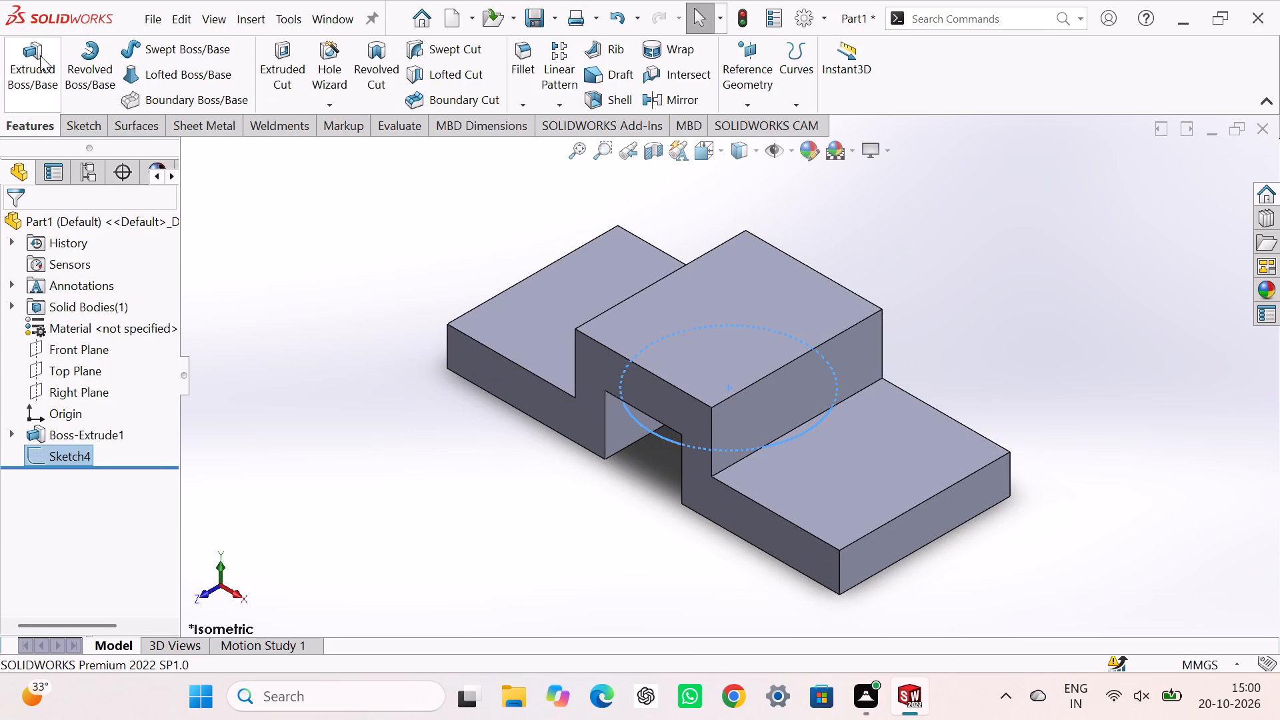
{"action": "left_click", "coordinate": [19, 59]}
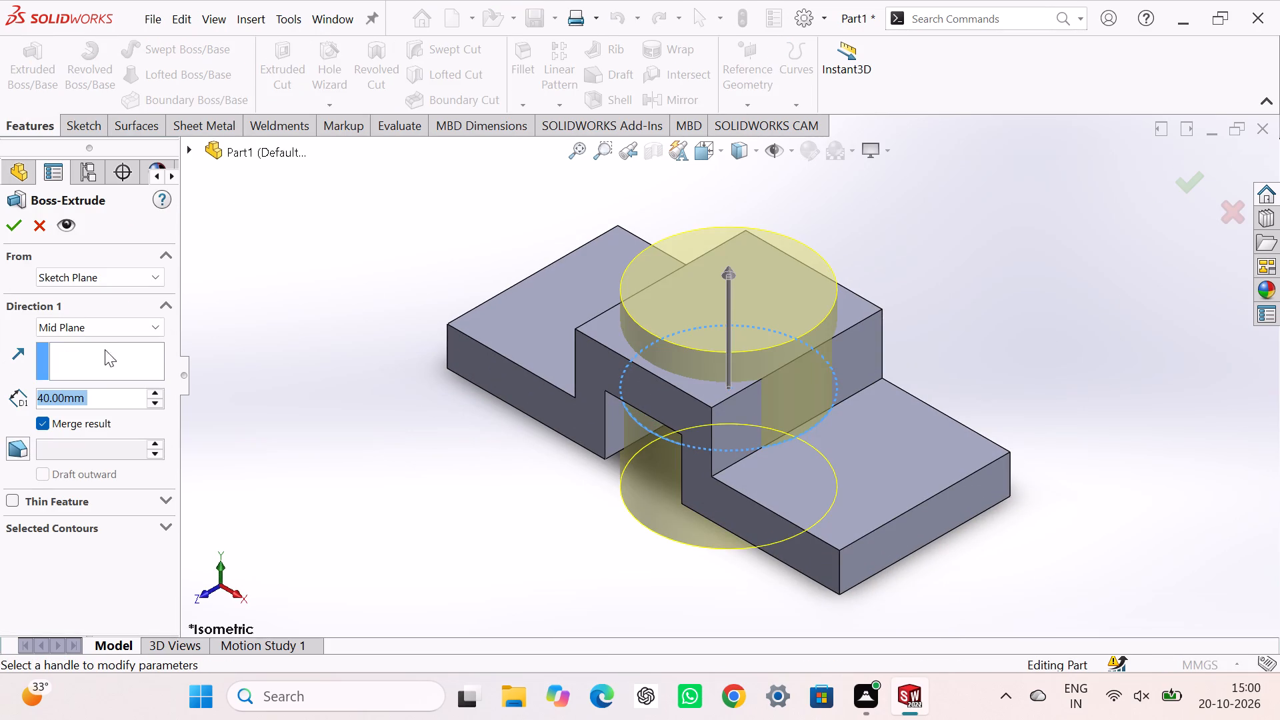
{"action": "left_click", "coordinate": [147, 323]}
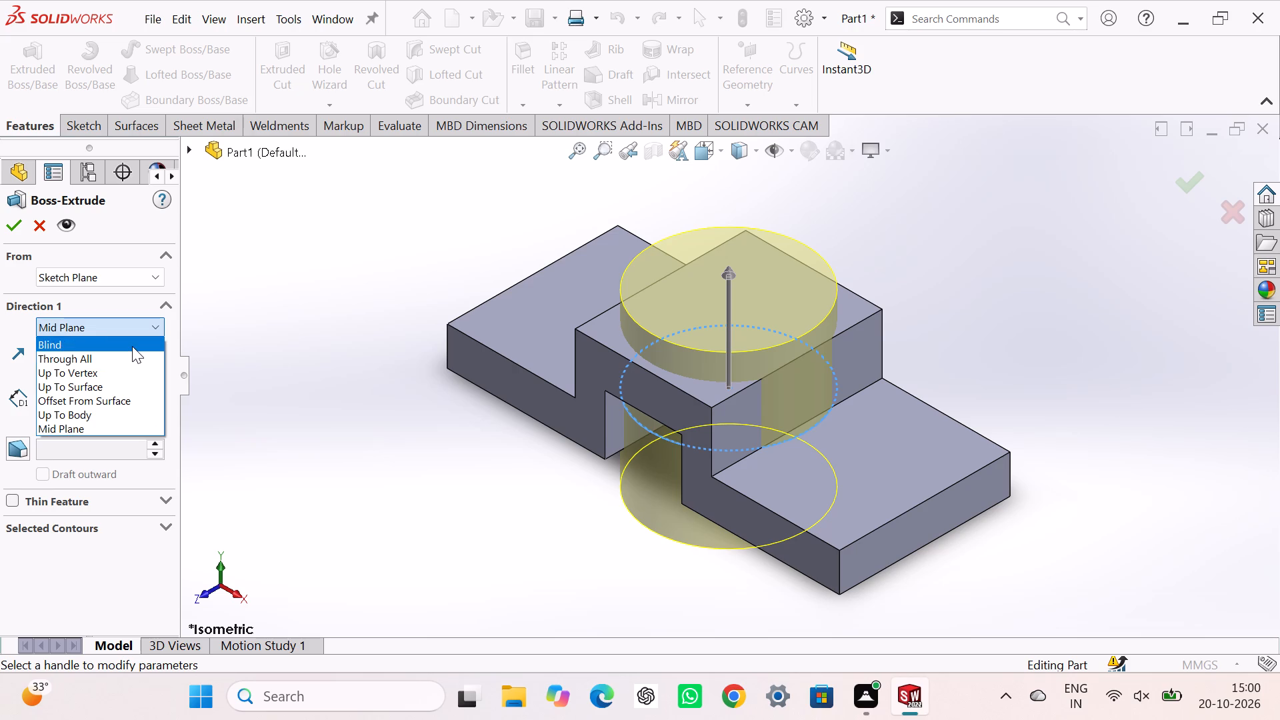
{"action": "left_click", "coordinate": [132, 346]}
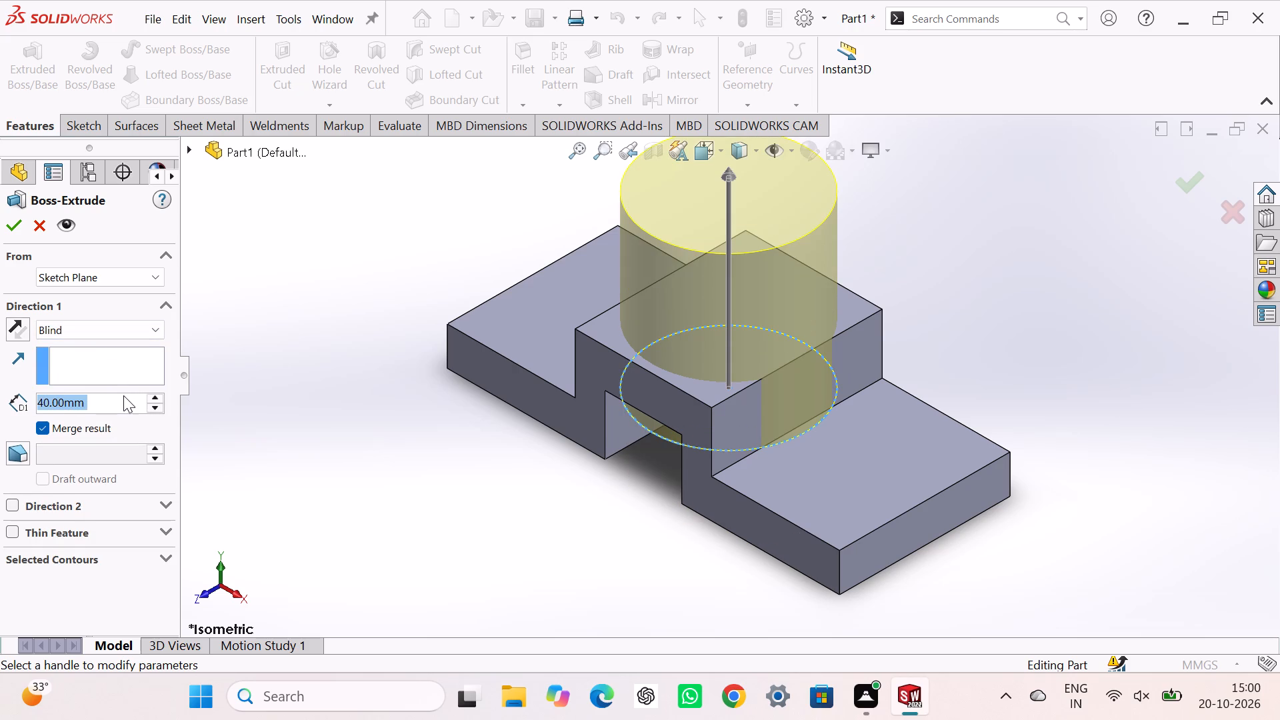
{"action": "type", "text": "20"}
{"action": "key", "text": "Return"}
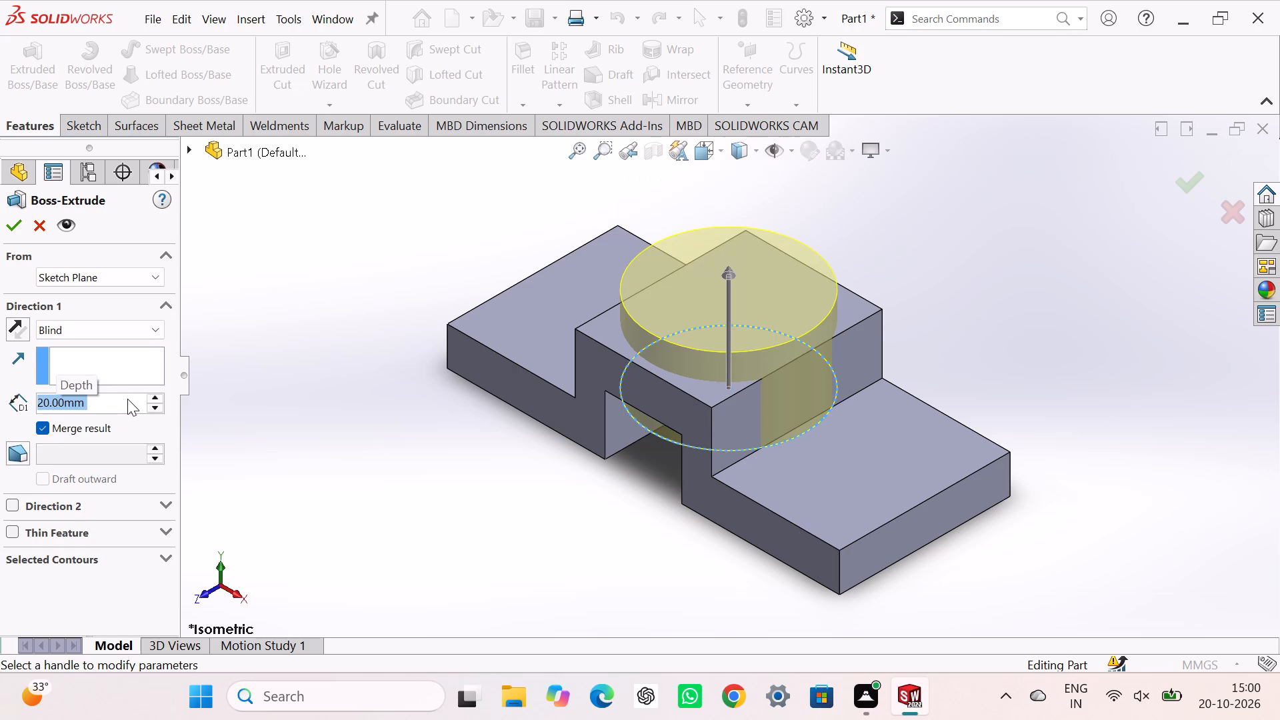
{"action": "left_click", "coordinate": [3, 231]}
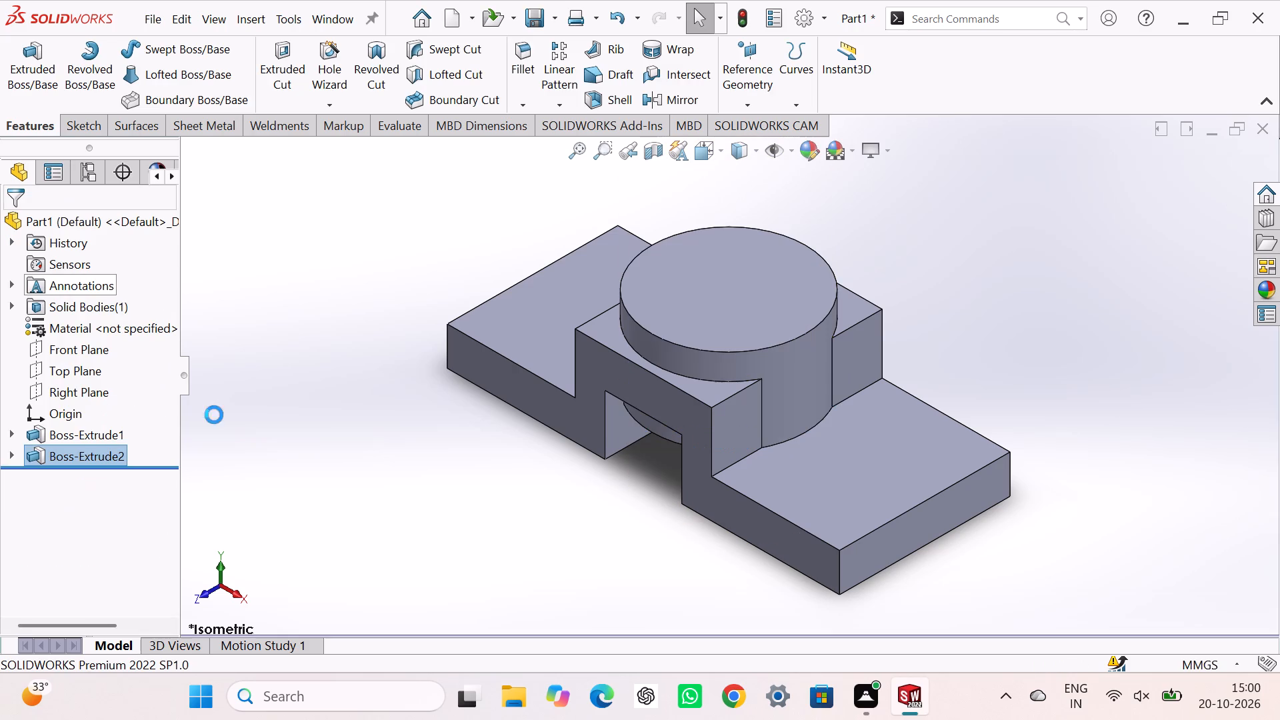
{"action": "left_click", "coordinate": [301, 453]}
On the hat profile's front face, create a sketch by converting the cylinder's protruding face inside the channel, and finish it.
{"action": "middle_click_drag", "start_coordinate": [508, 516], "coordinate": [511, 516]}
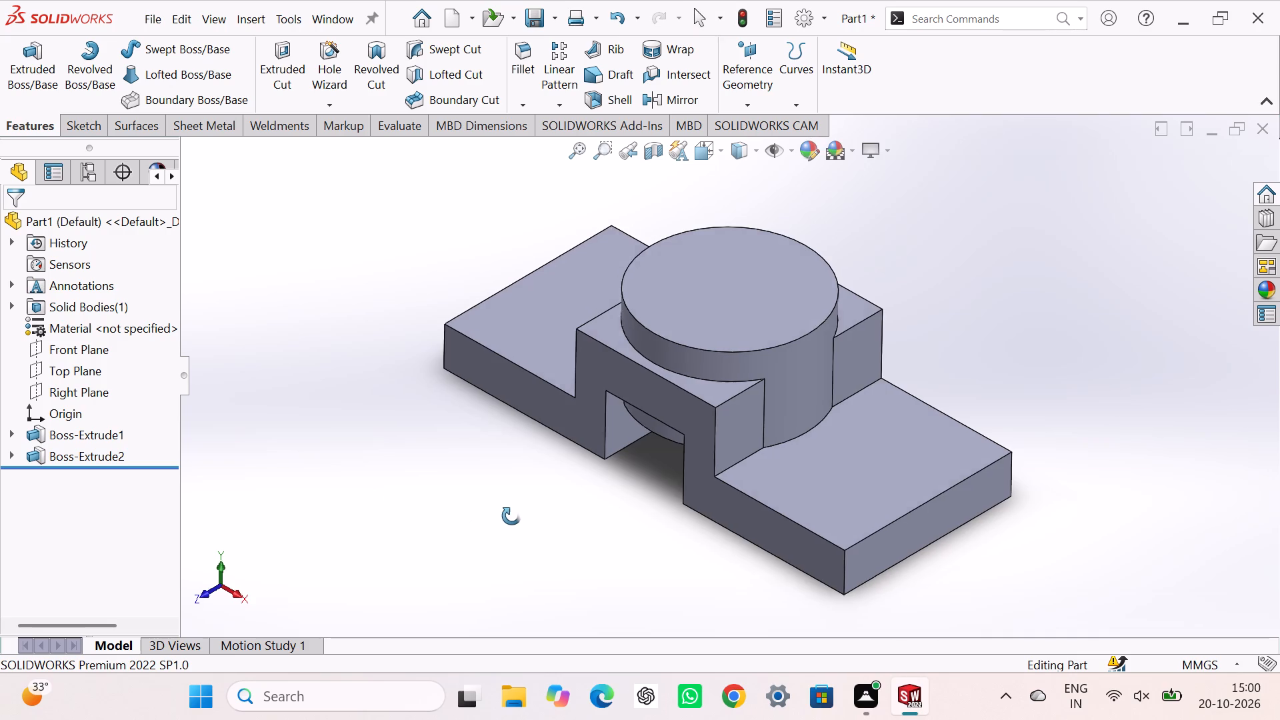
{"action": "middle_click_drag", "start_coordinate": [511, 516], "coordinate": [535, 520]}
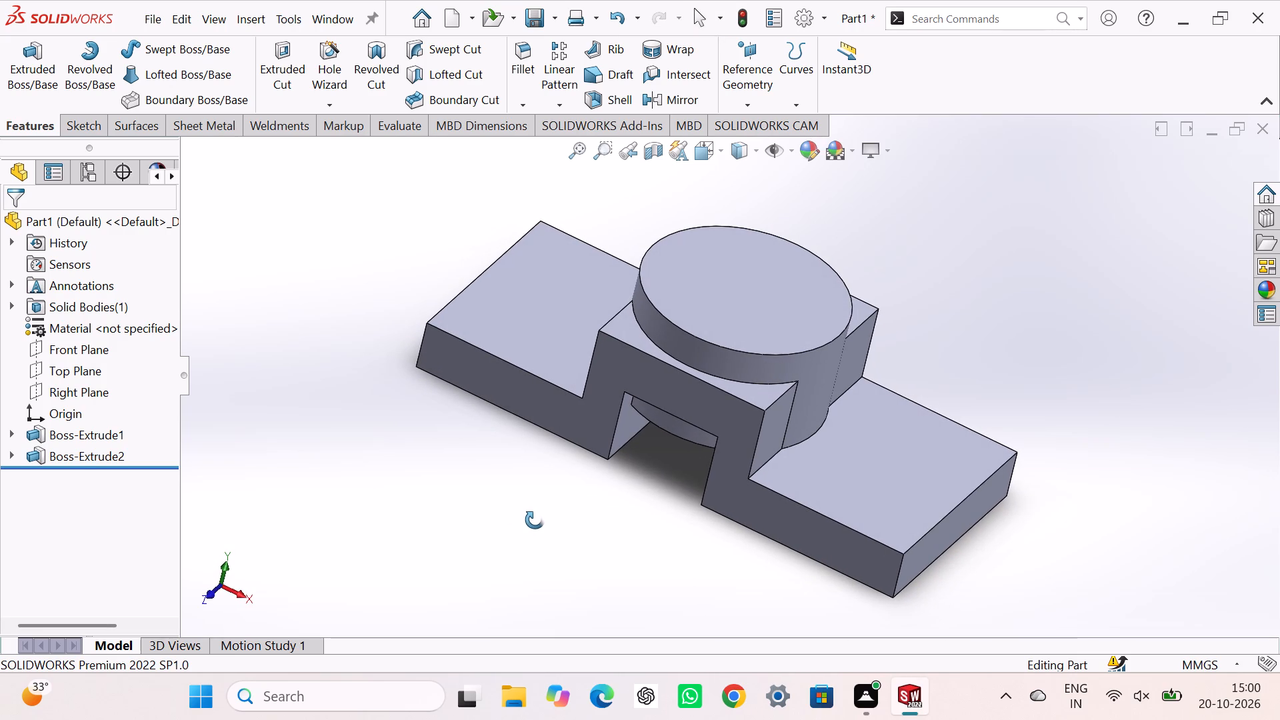
{"action": "middle_click_drag", "start_coordinate": [535, 520], "coordinate": [557, 525]}
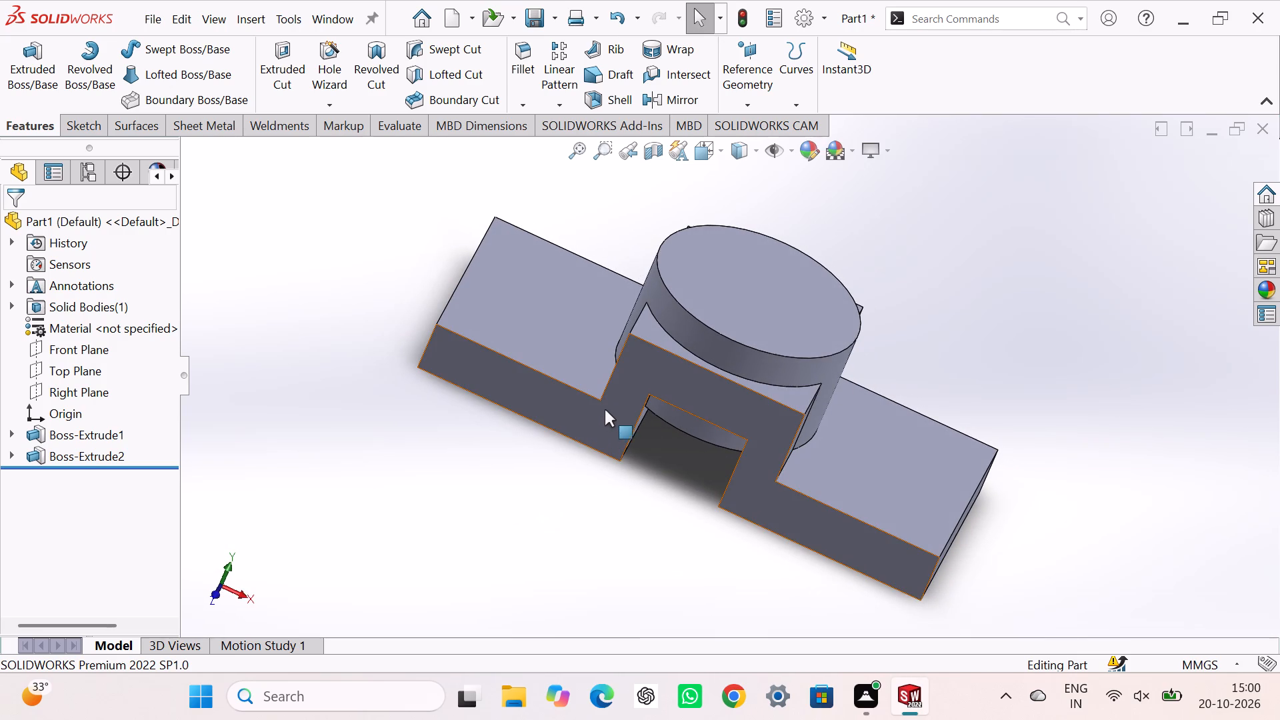
{"action": "left_click", "coordinate": [619, 412]}
{"action": "left_click", "coordinate": [677, 377]}
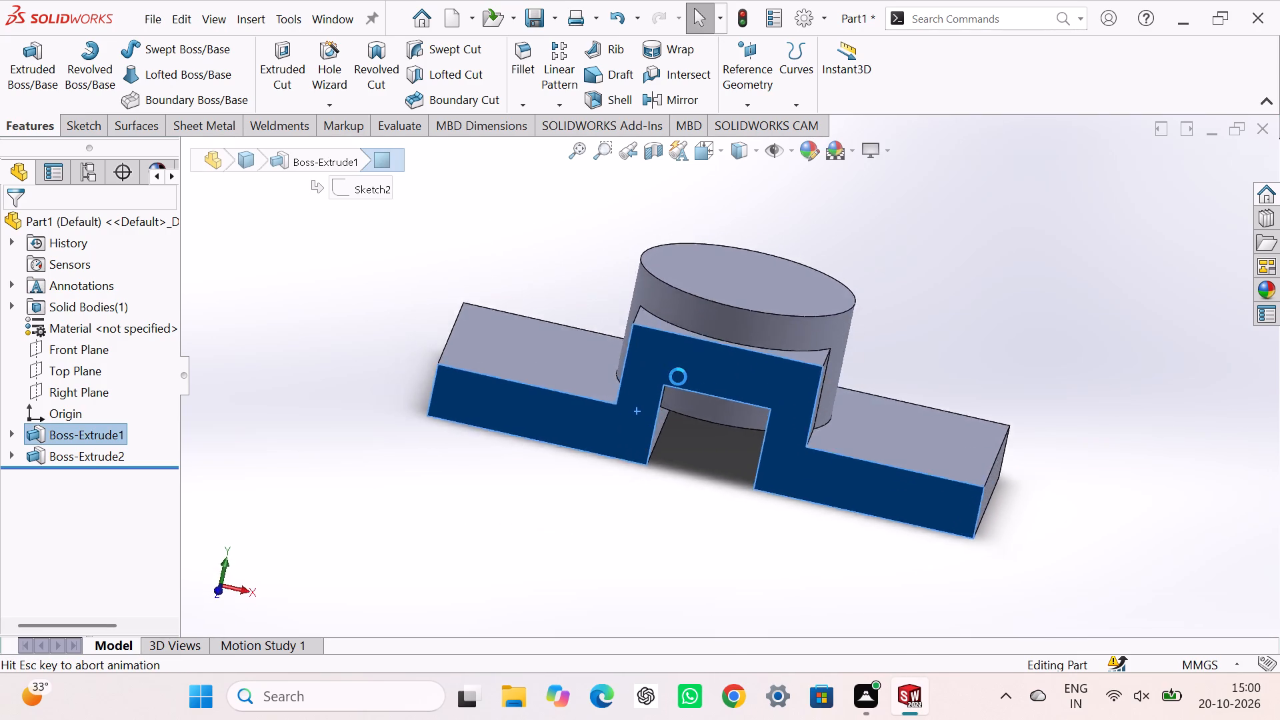
{"action": "left_click", "coordinate": [371, 343]}
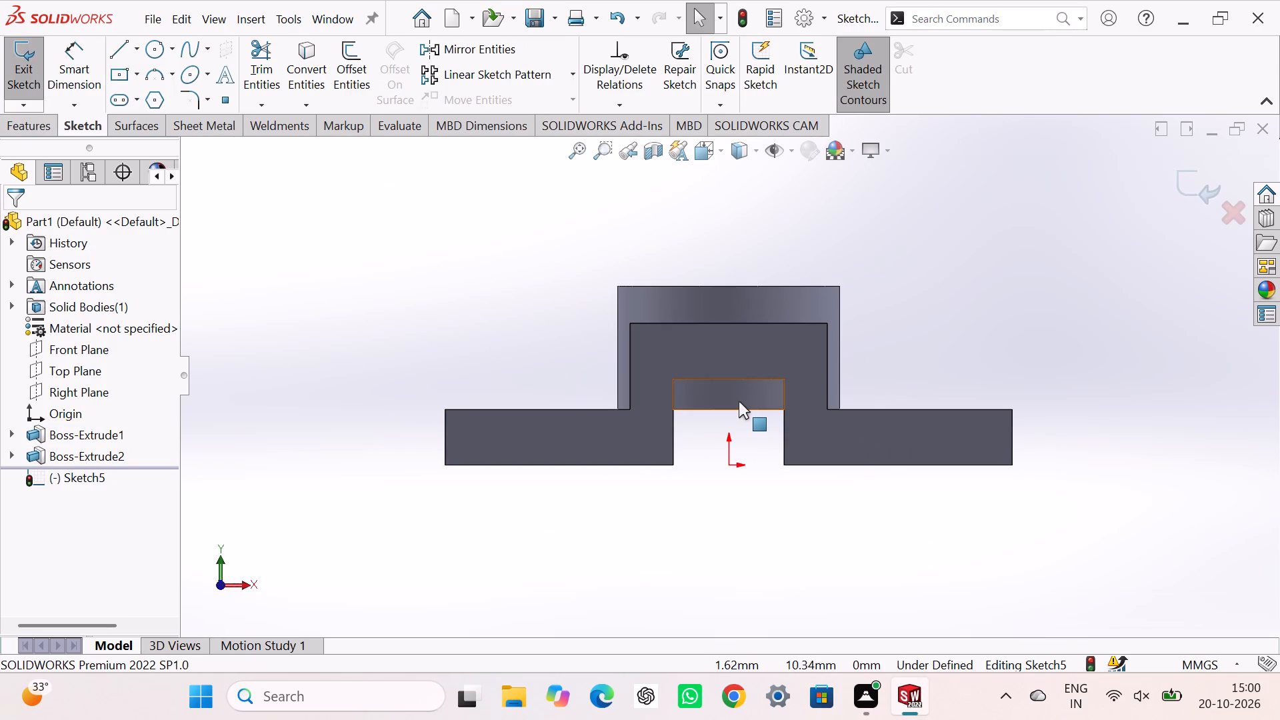
{"action": "left_click", "coordinate": [739, 401]}
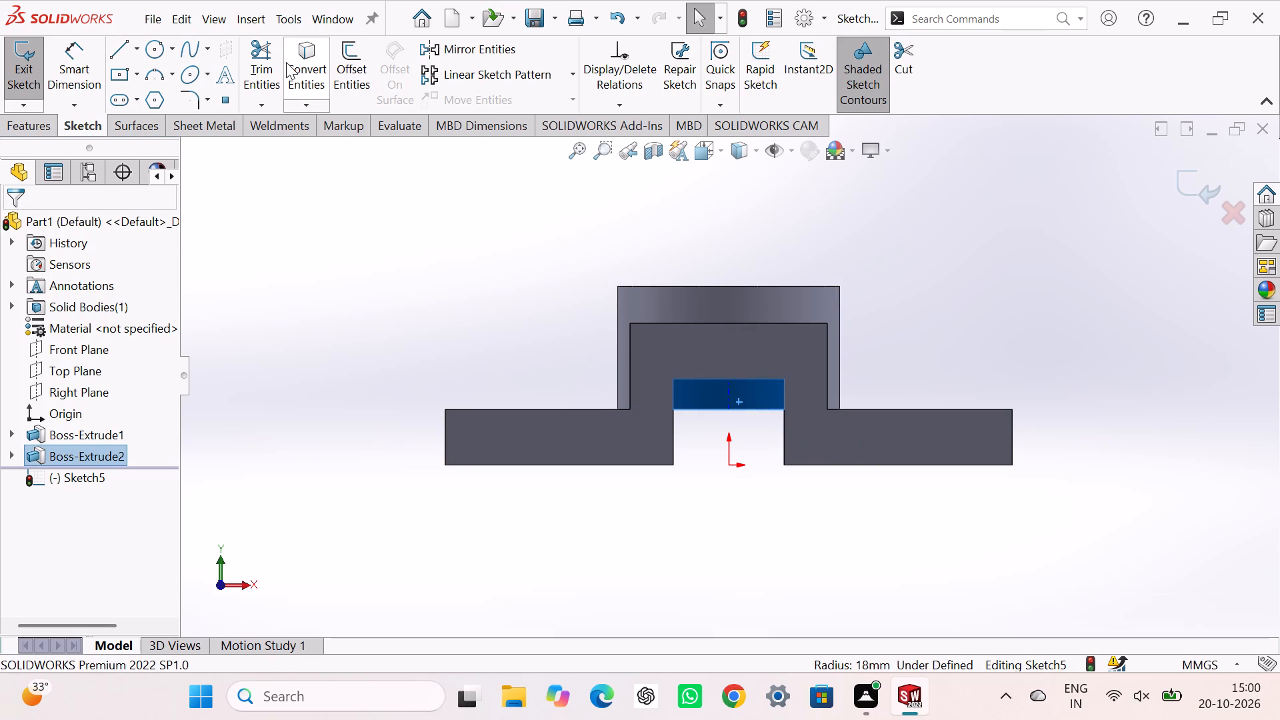
{"action": "left_click", "coordinate": [297, 49]}
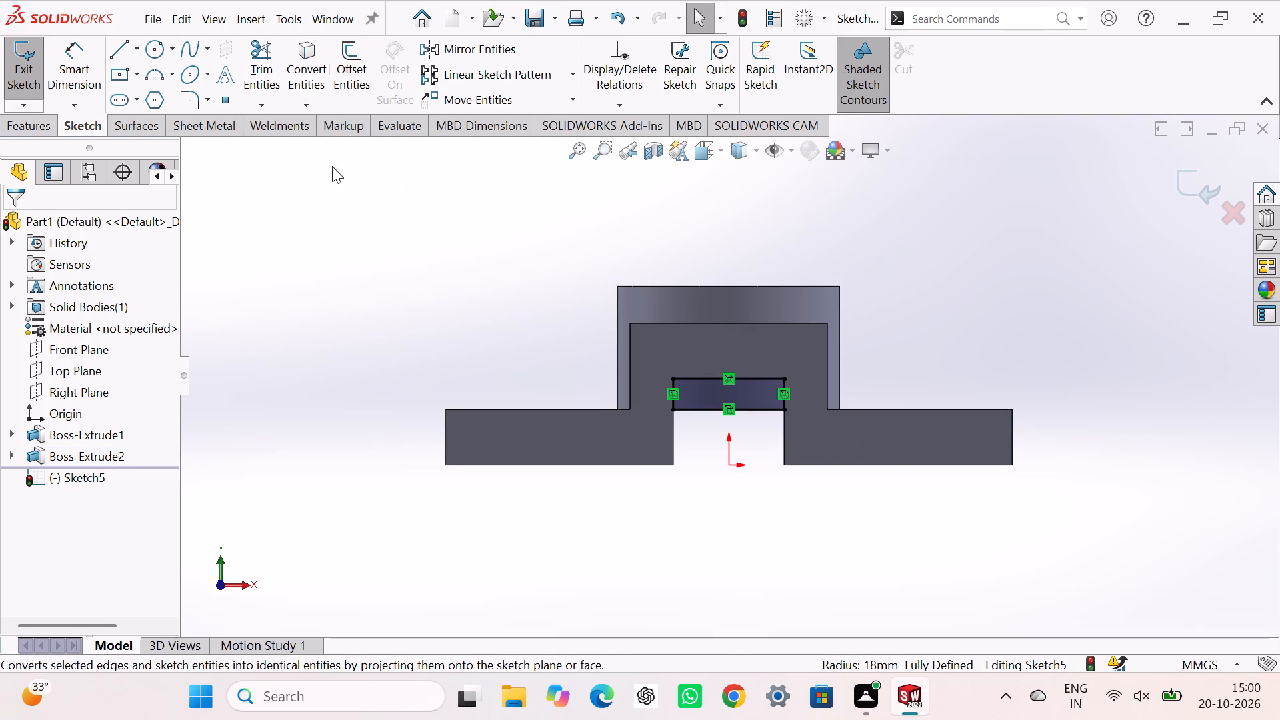
{"action": "left_click", "coordinate": [336, 248]}
{"action": "left_click", "coordinate": [1176, 184]}
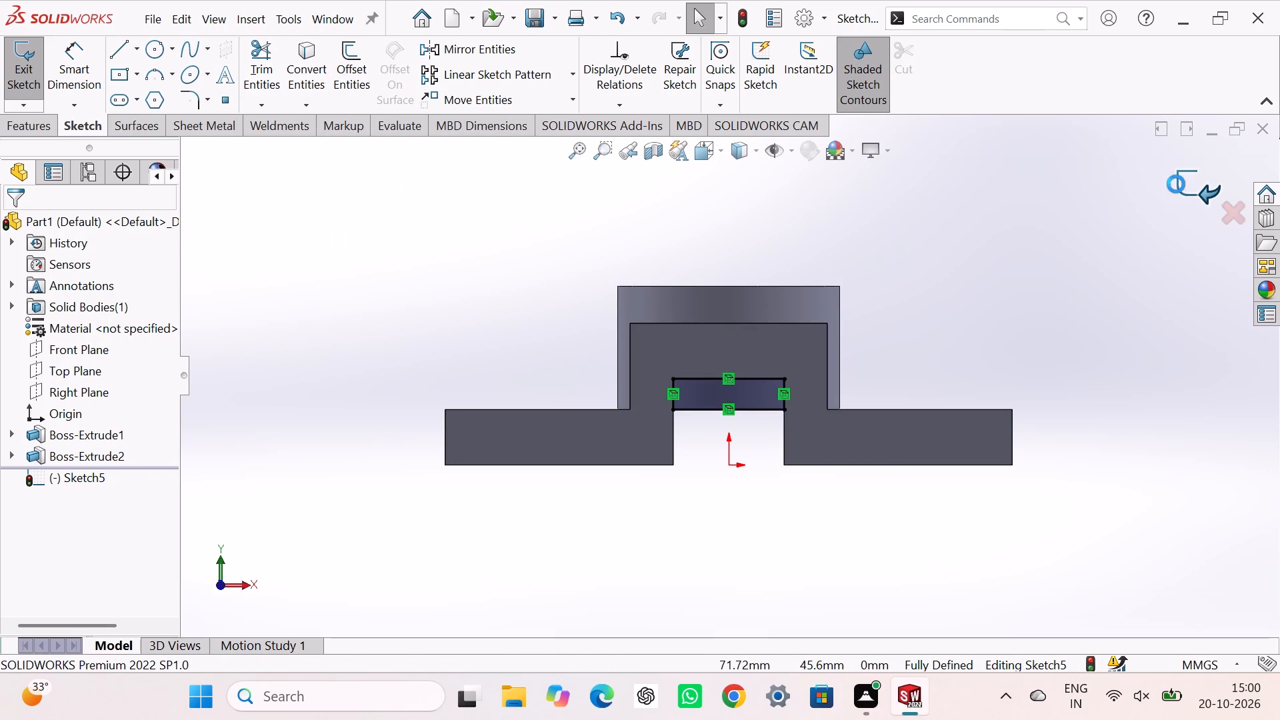
Extrude-cut the converted rectangle Through All to clear the cylinder material from the channel.
{"action": "middle_click_drag", "start_coordinate": [1142, 249], "coordinate": [1055, 323]}
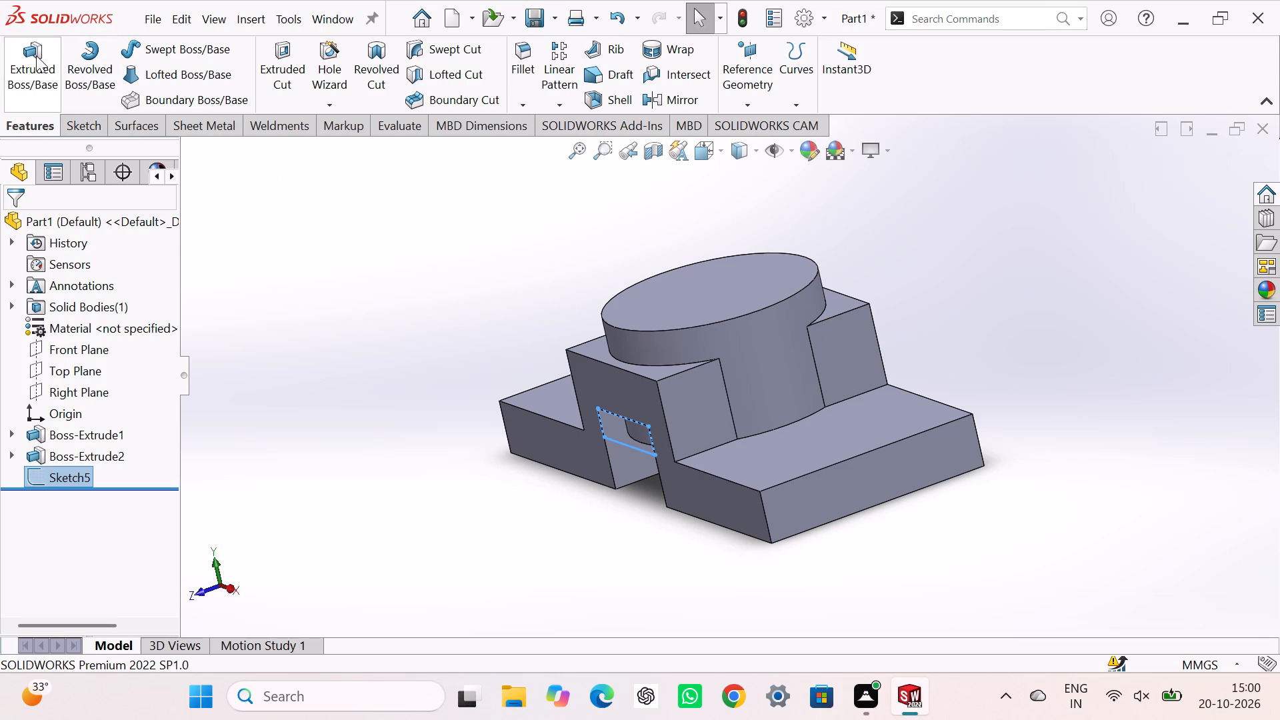
{"action": "left_click", "coordinate": [281, 59]}
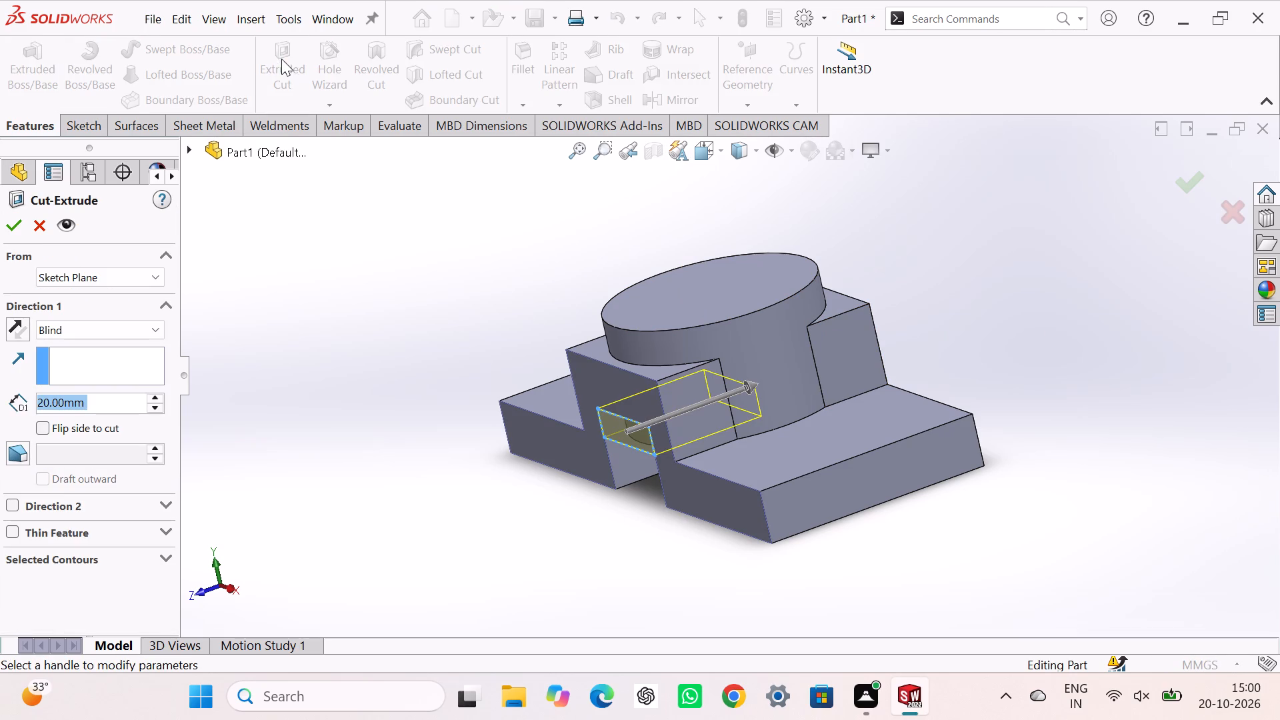
{"action": "left_click", "coordinate": [149, 327]}
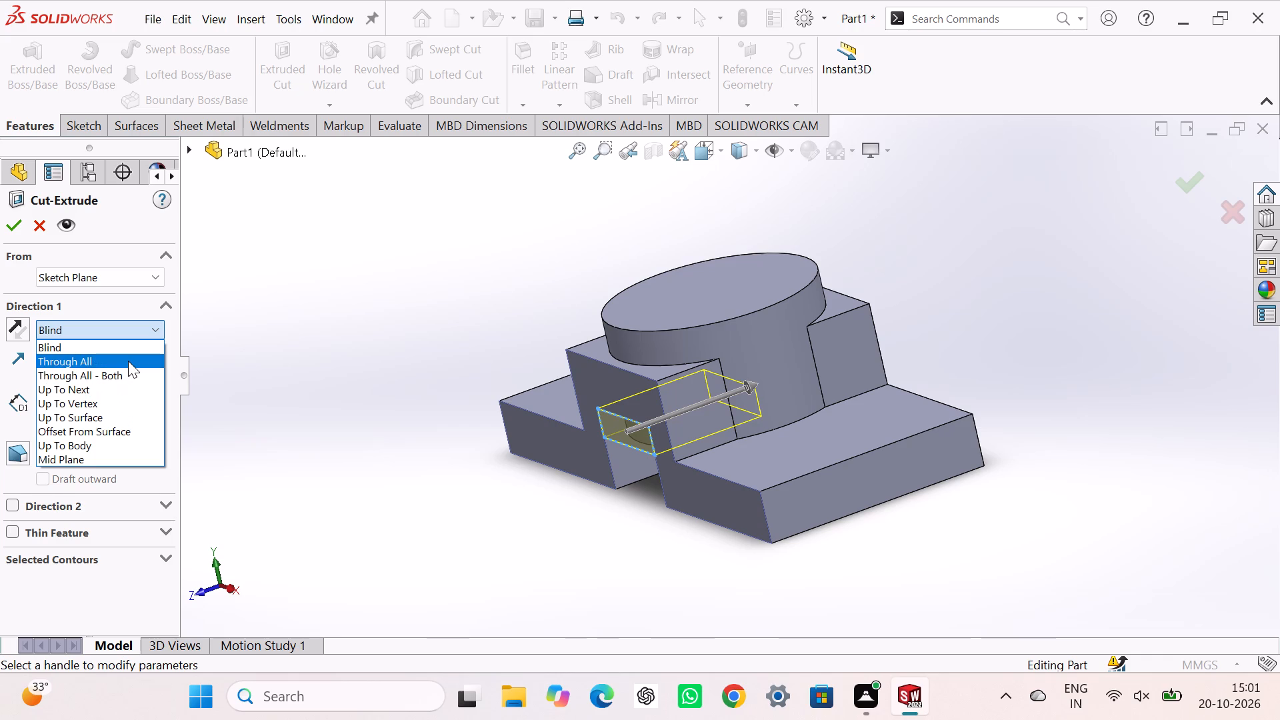
{"action": "left_click", "coordinate": [128, 361]}
{"action": "left_click", "coordinate": [19, 231]}
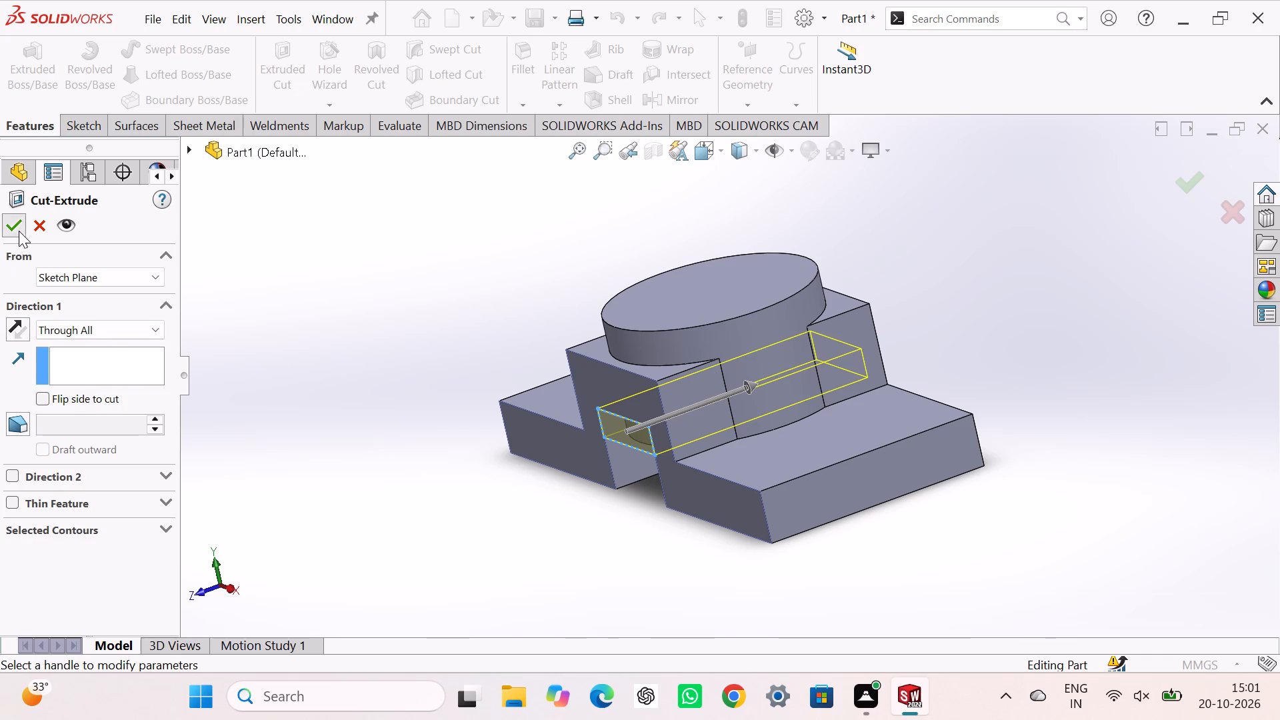
{"action": "left_click", "coordinate": [309, 413]}
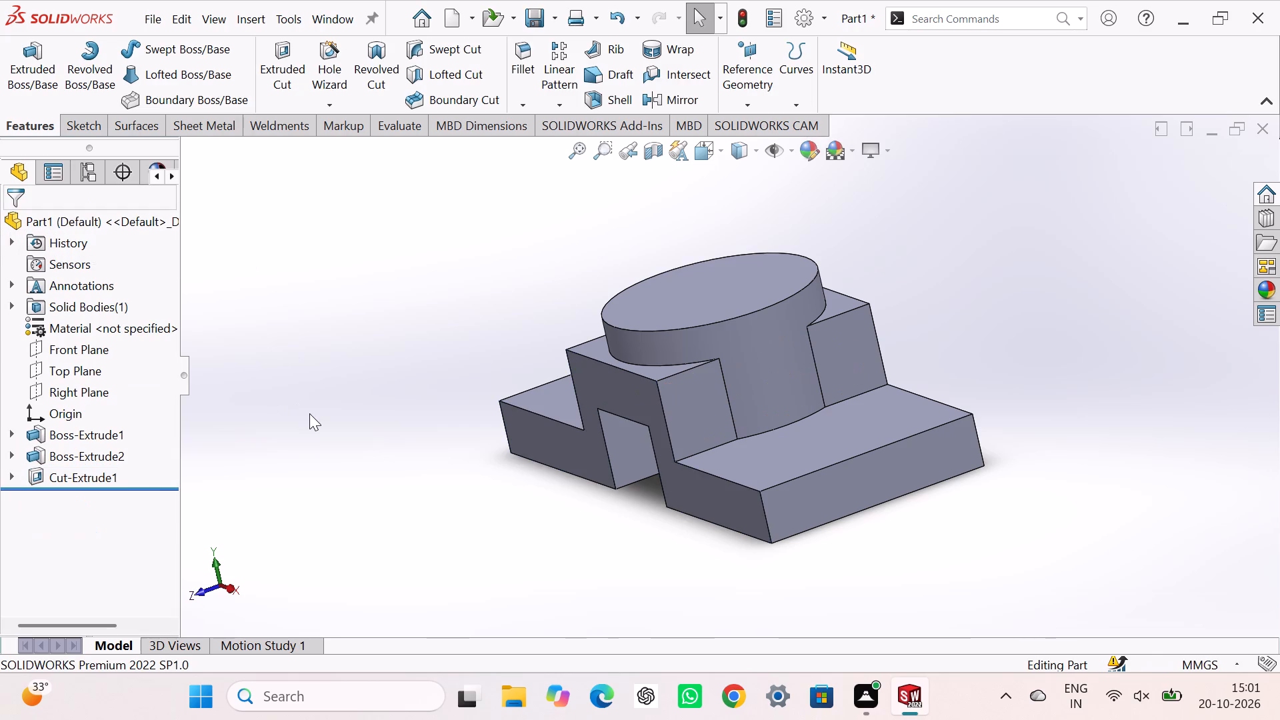
Examine the part in the standard front, back, side, top, bottom and isometric views.
{"action": "key", "text": "ctrl+1"}
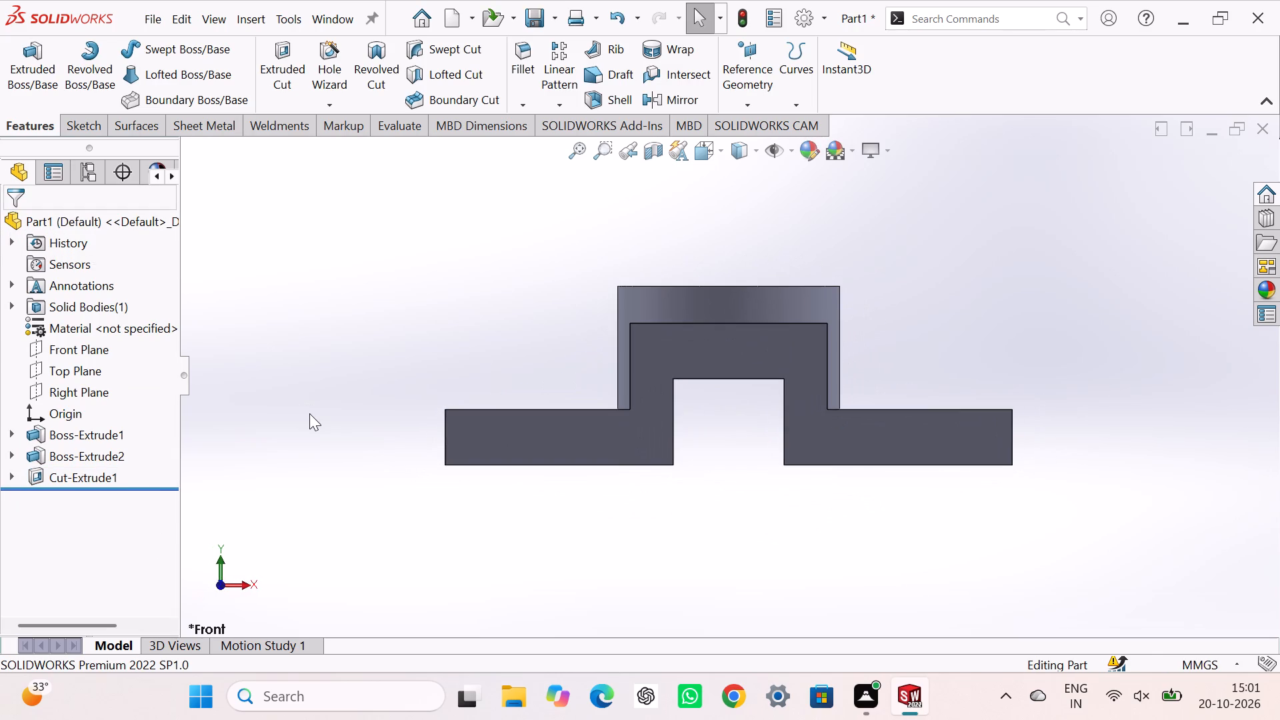
{"action": "key", "text": "ctrl+2"}
{"action": "key", "text": "ctrl+3"}
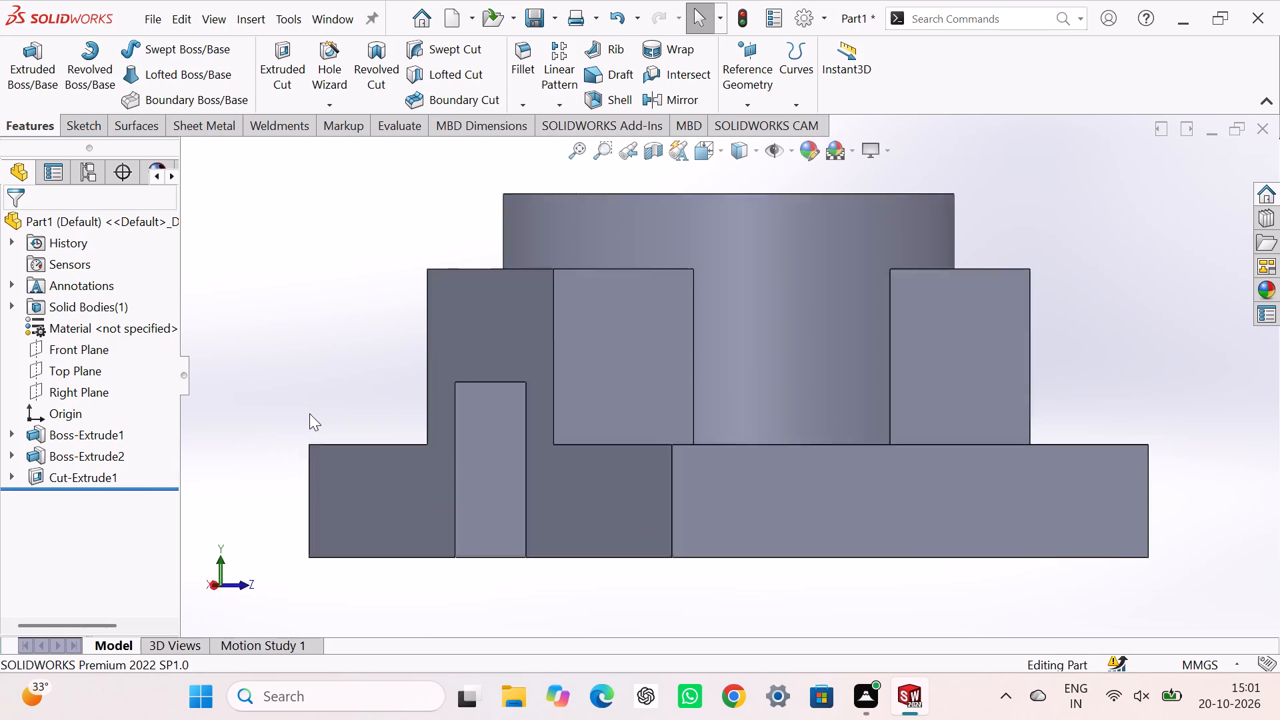
{"action": "key", "text": "ctrl+4"}
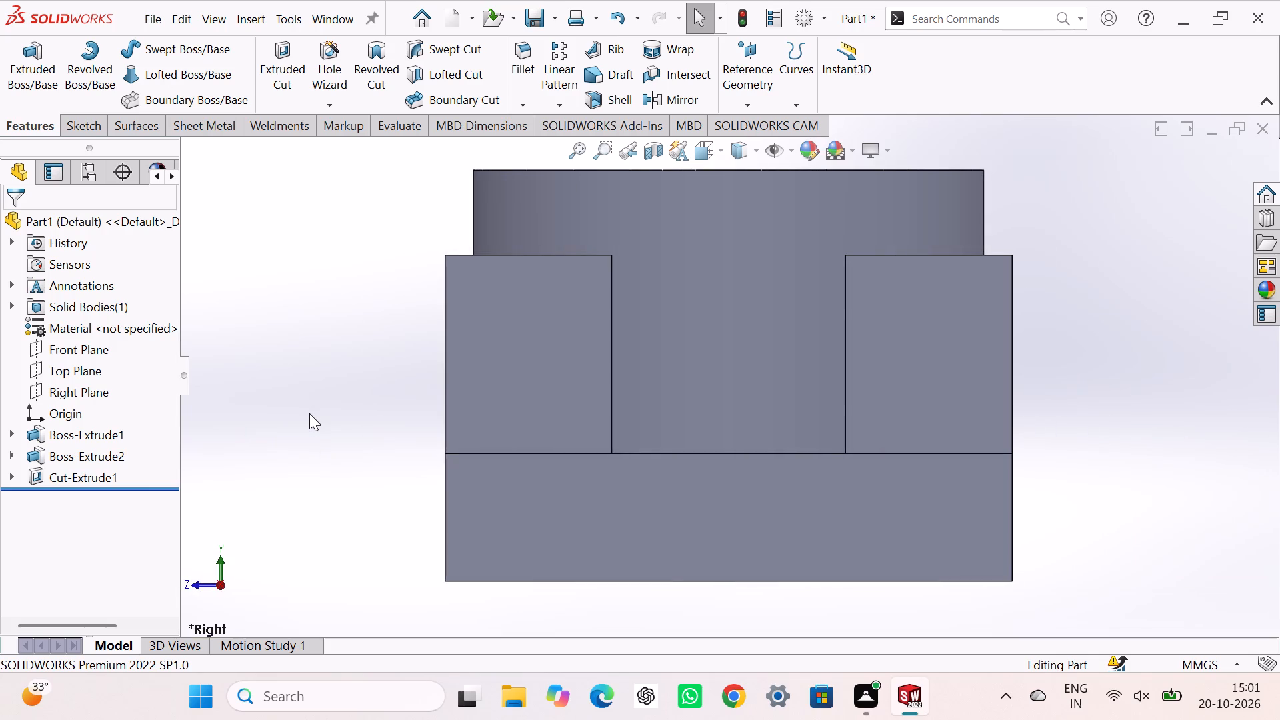
{"action": "key", "text": "ctrl+4"}
{"action": "key", "text": "ctrl+5"}
{"action": "key", "text": "ctrl+6"}
{"action": "key", "text": "ctrl+6"}
{"action": "key", "text": "ctrl+7"}
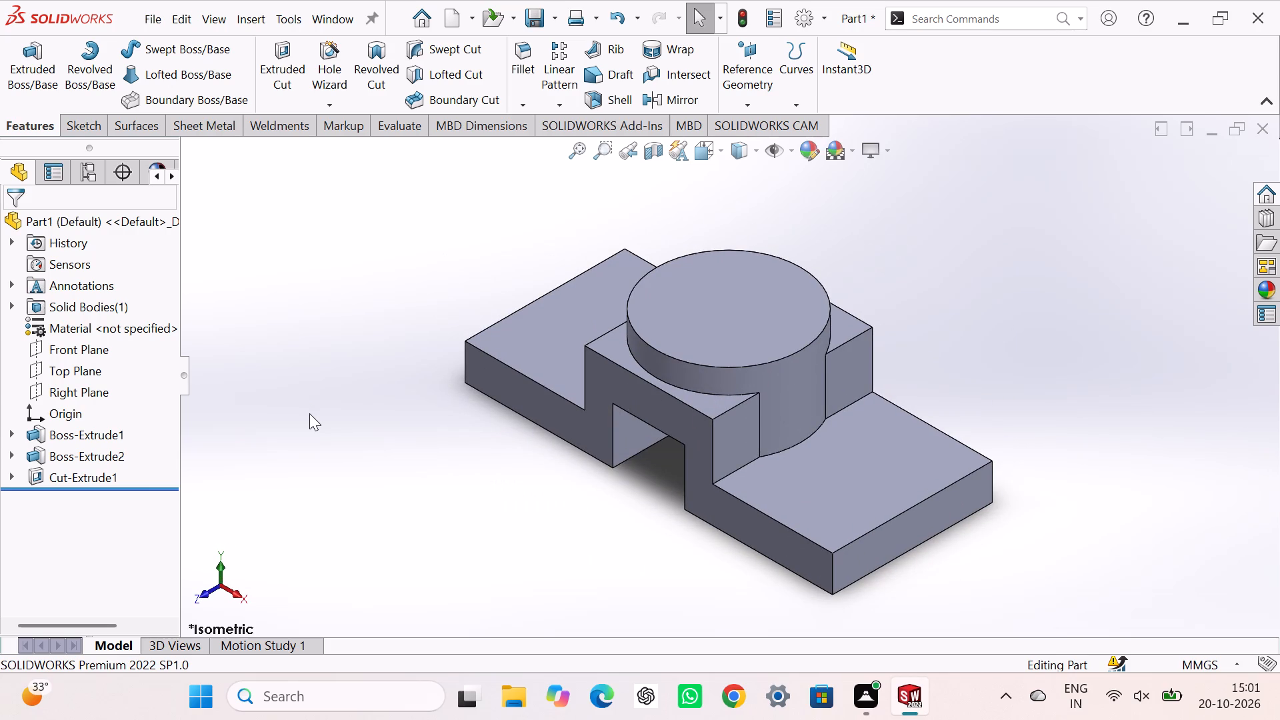
Sketch a circle about 21.5 mm in diameter, centred on the origin, on the cylindrical boss's top face.
{"action": "left_click", "coordinate": [733, 305]}
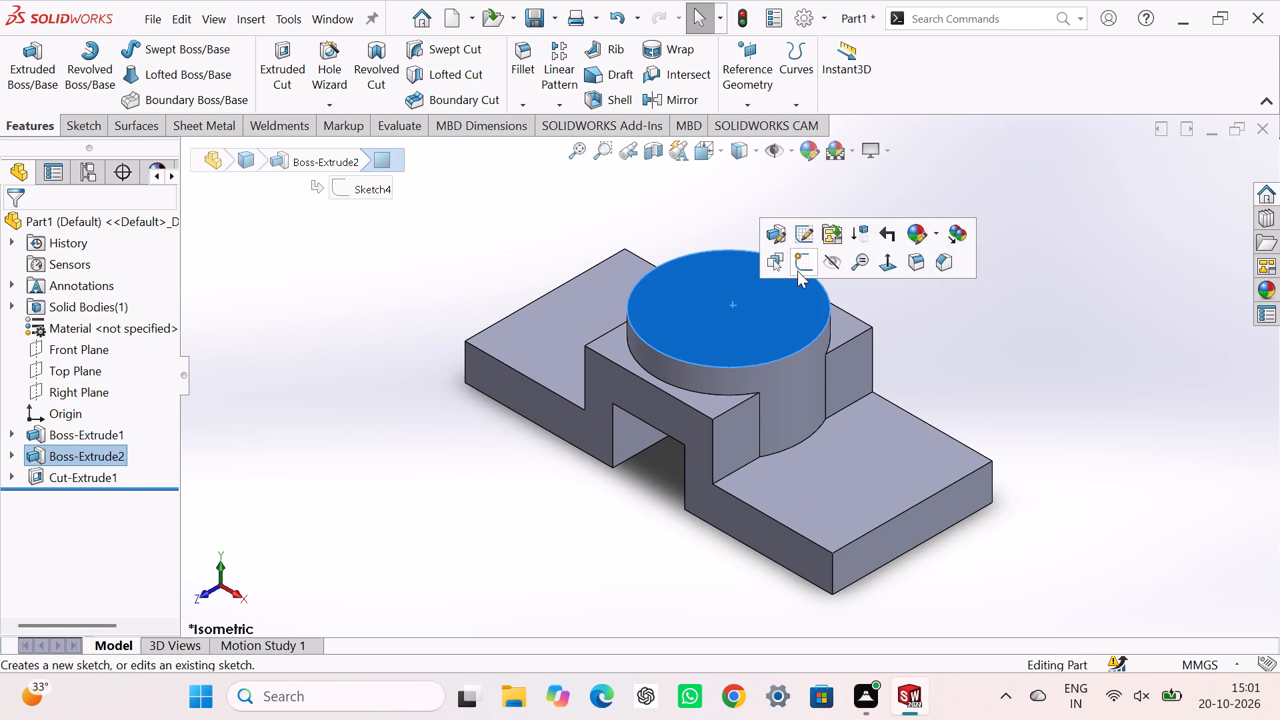
{"action": "left_click", "coordinate": [798, 271]}
{"action": "left_click", "coordinate": [1103, 278]}
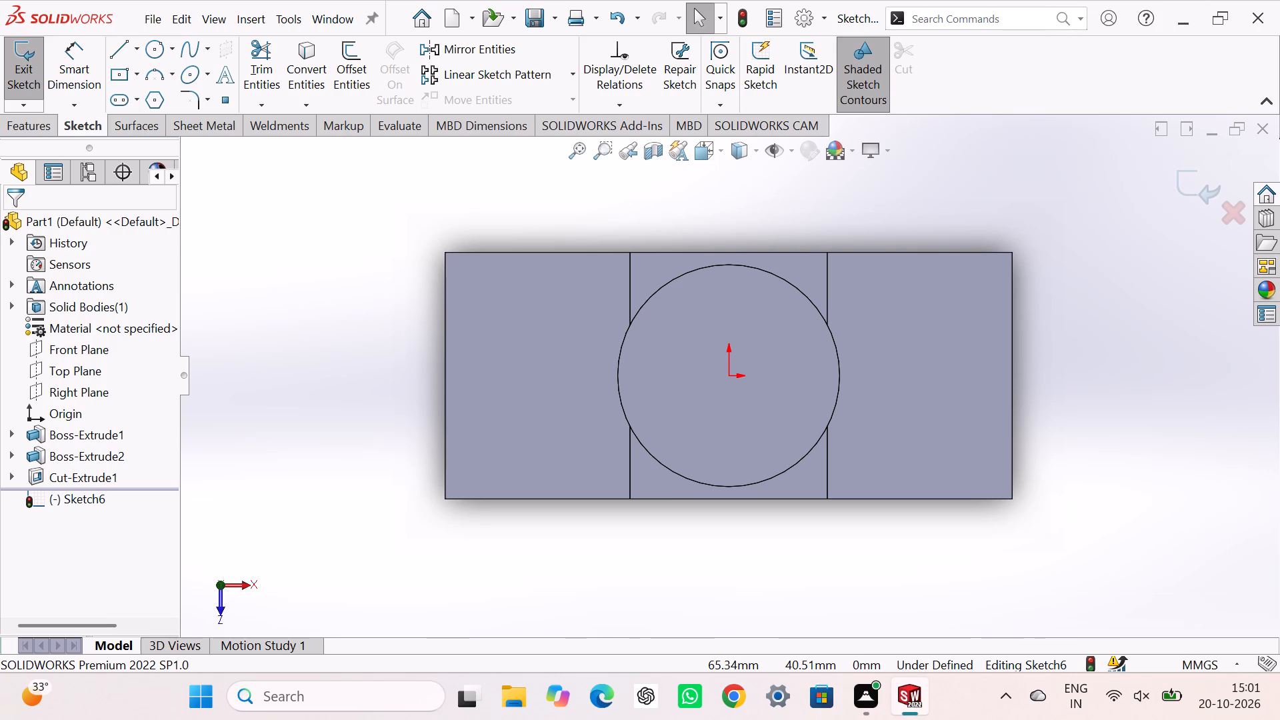
{"action": "left_click", "coordinate": [155, 47]}
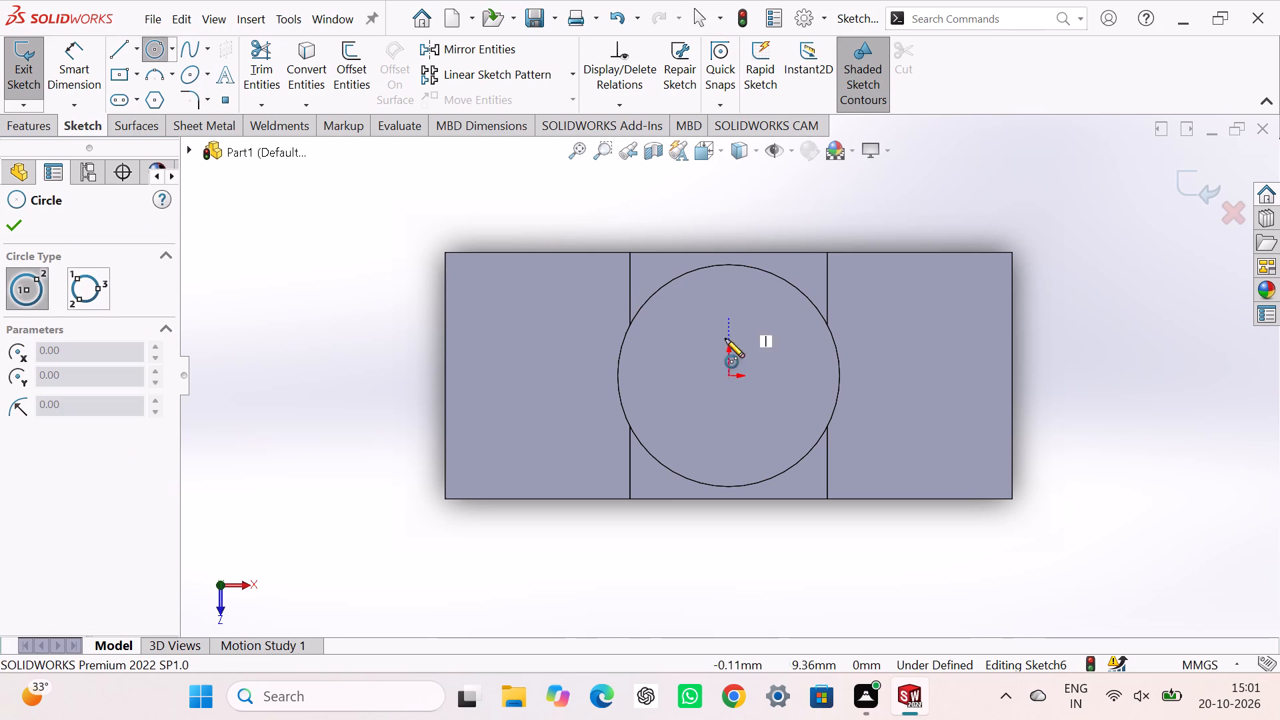
{"action": "left_click", "coordinate": [729, 376]}
{"action": "left_click", "coordinate": [741, 441]}
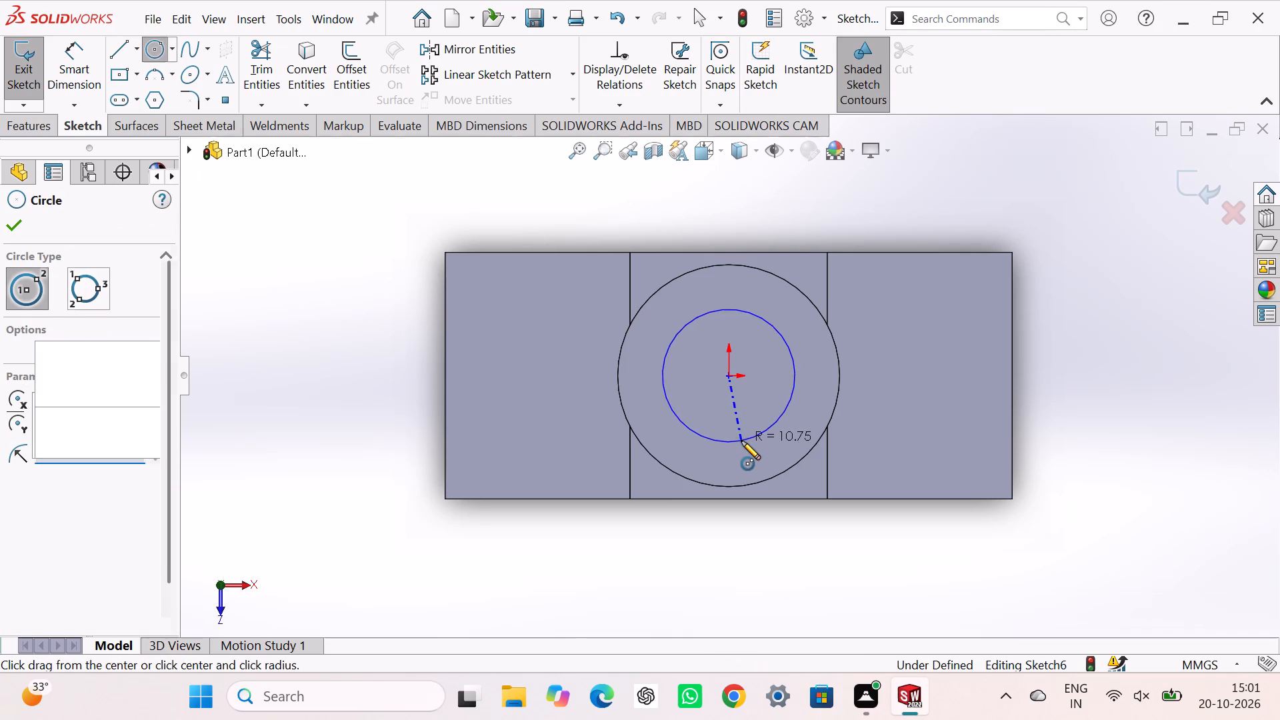
Set the new circle's diameter to 30 mm and finish the sketch.
{"action": "right_click_drag", "start_coordinate": [307, 487], "coordinate": [315, 263]}
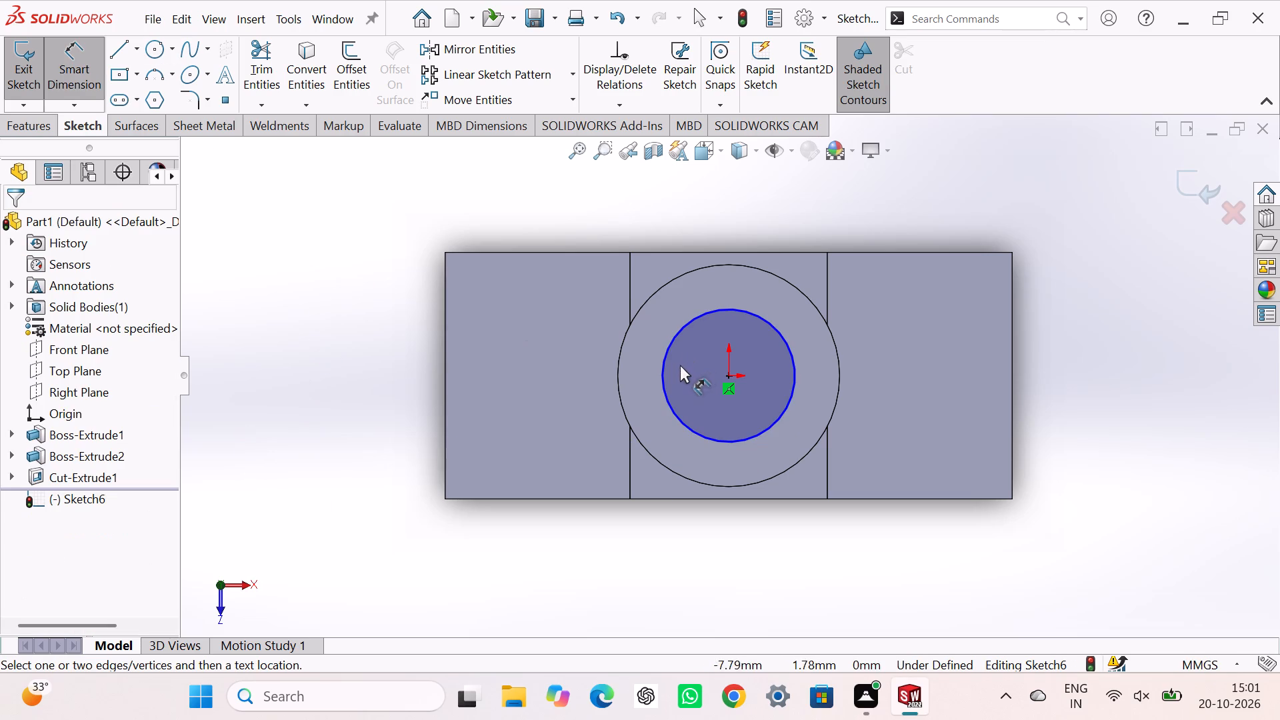
{"action": "left_click", "coordinate": [662, 365]}
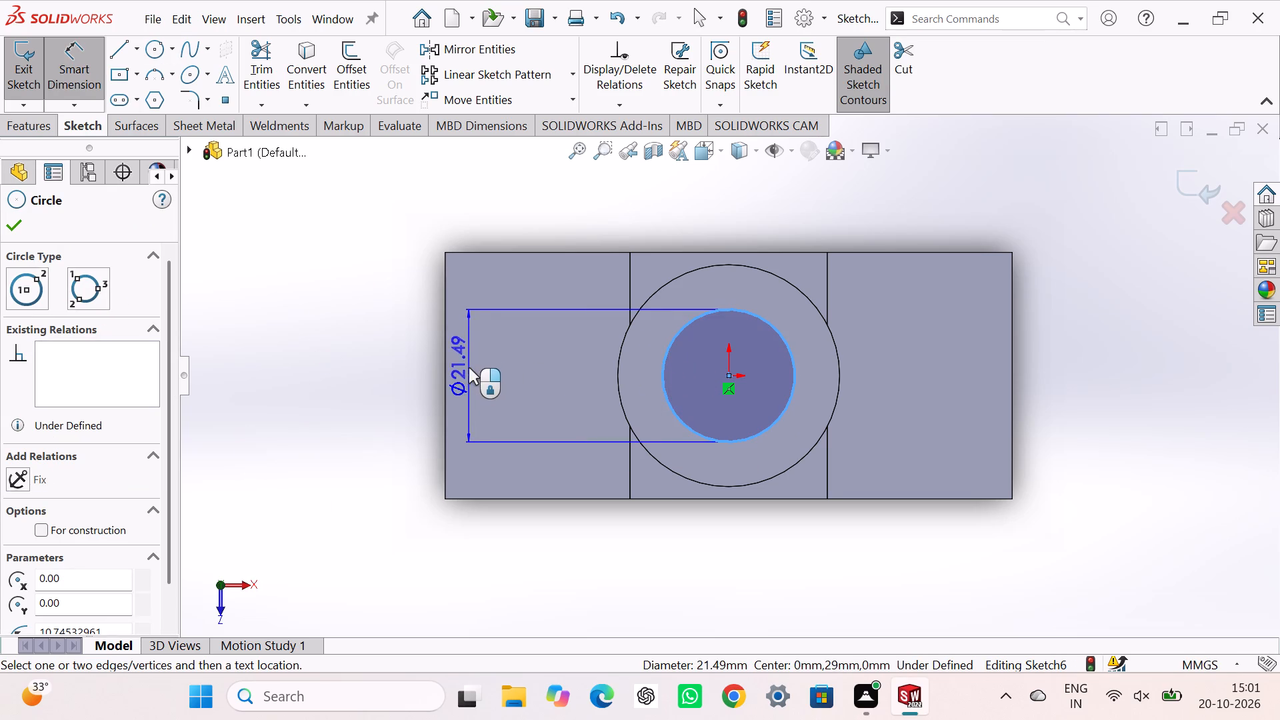
{"action": "left_click", "coordinate": [407, 375]}
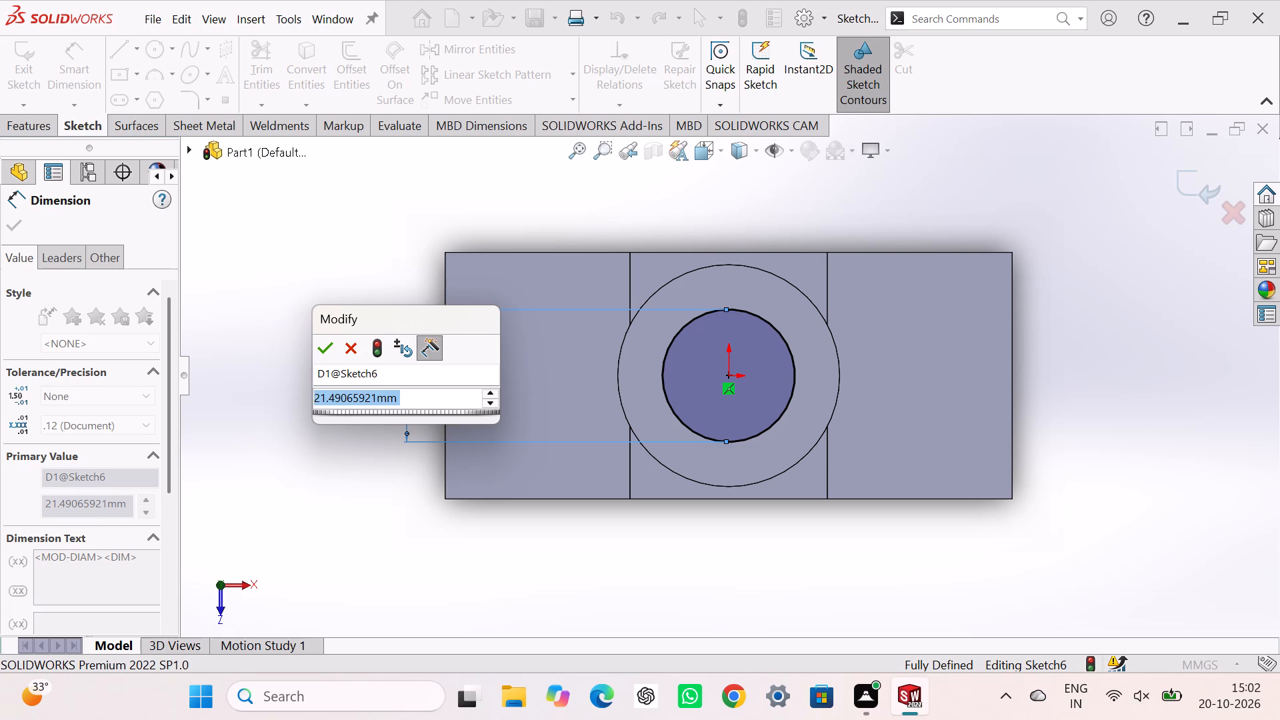
{"action": "type", "text": "30"}
{"action": "key", "text": "Return"}
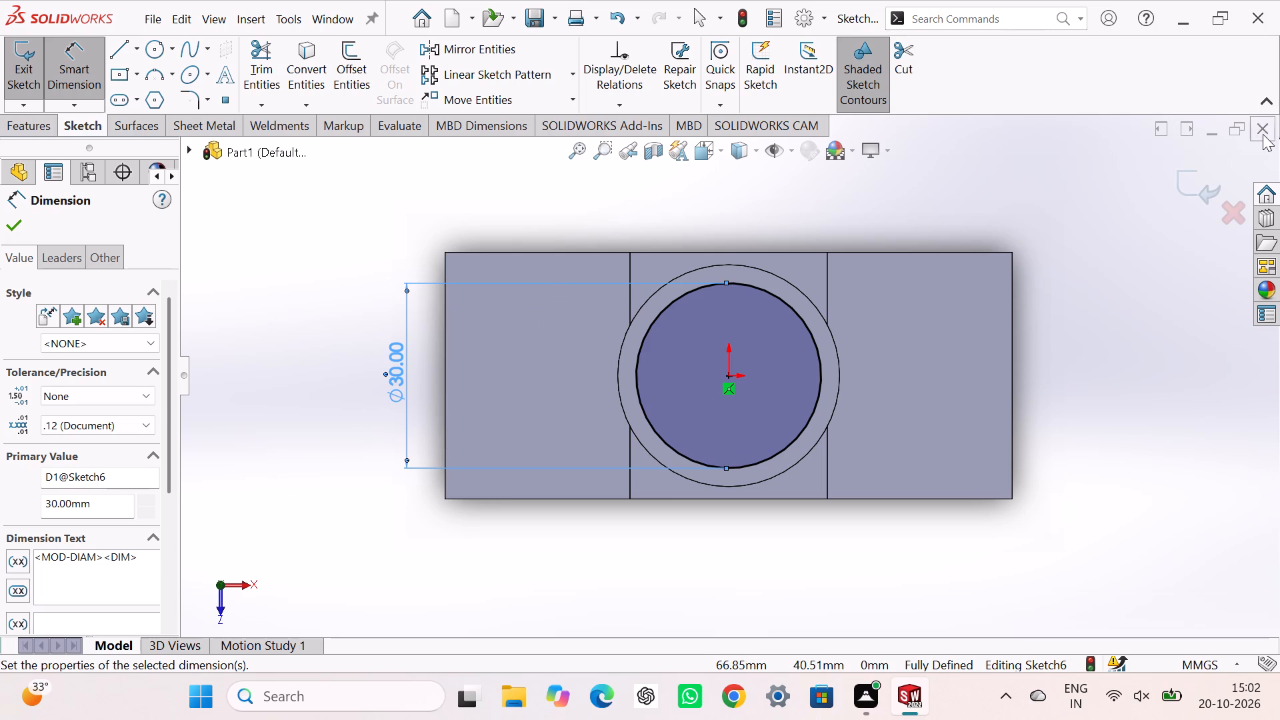
{"action": "left_click", "coordinate": [1199, 183]}
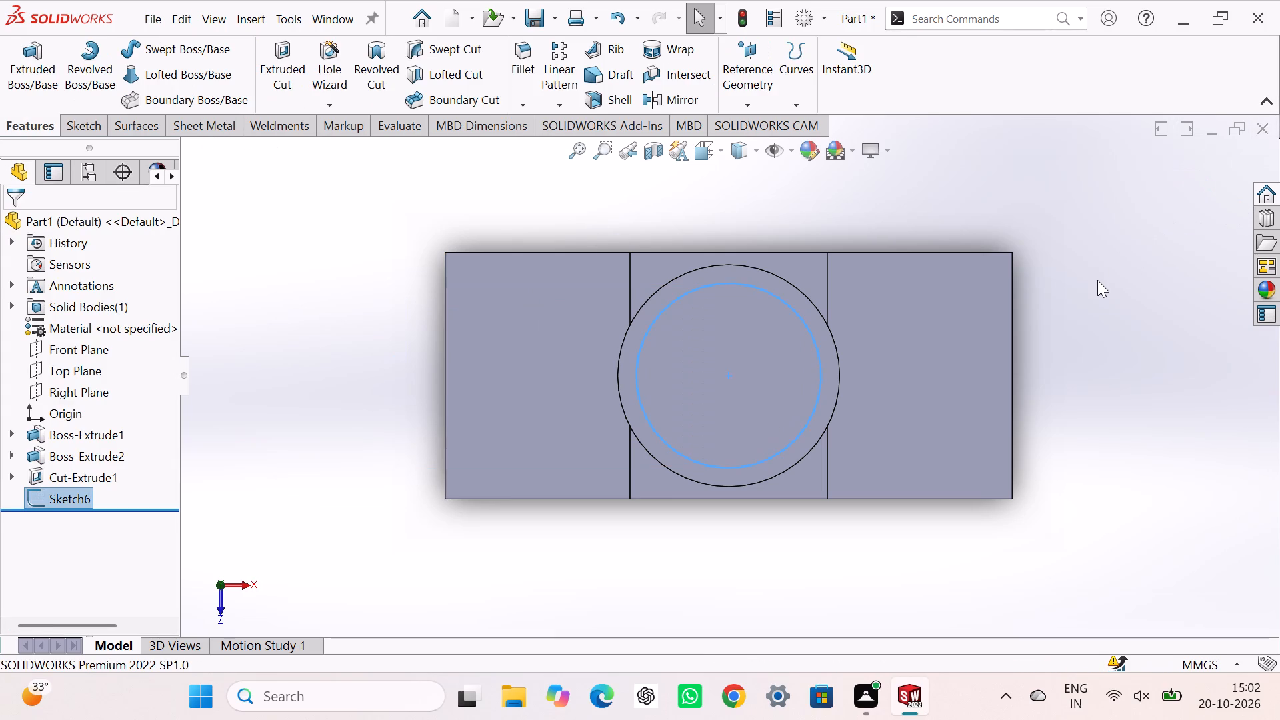
Extrude the 30 mm circle upward from the boss's top face as a Blind boss 18 mm deep.
{"action": "key", "text": "ctrl+7"}
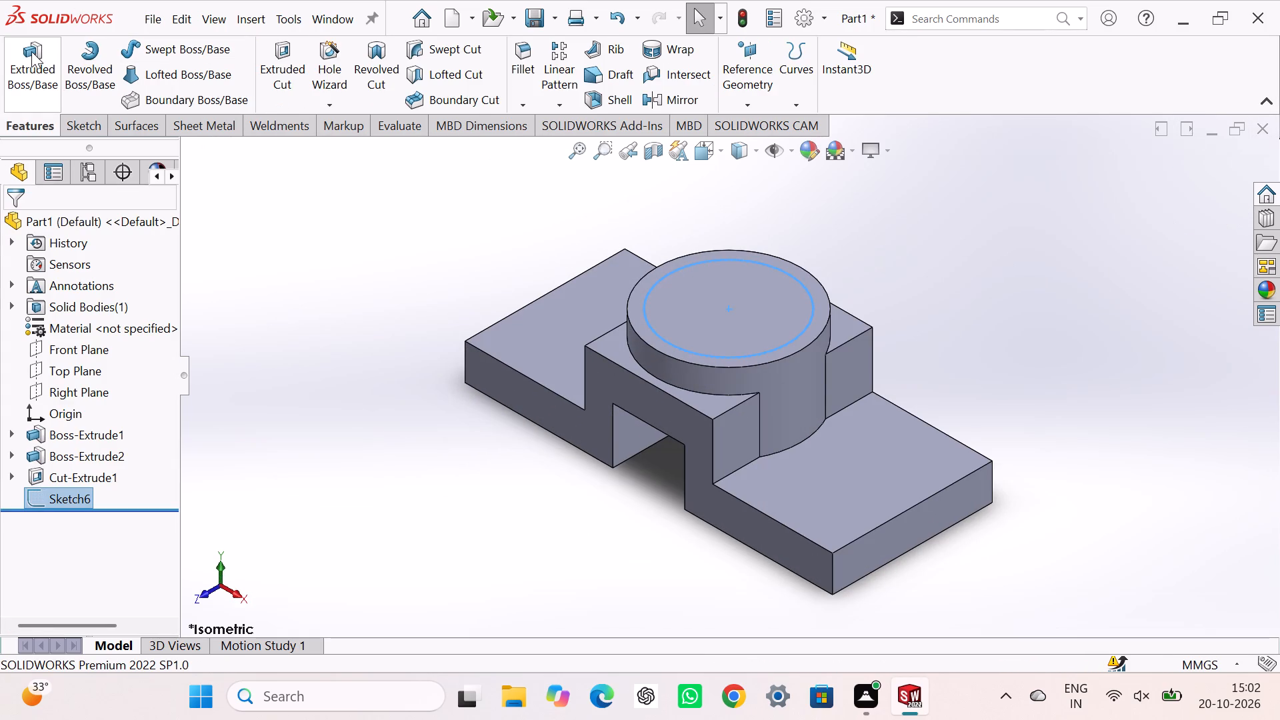
{"action": "left_click", "coordinate": [31, 53]}
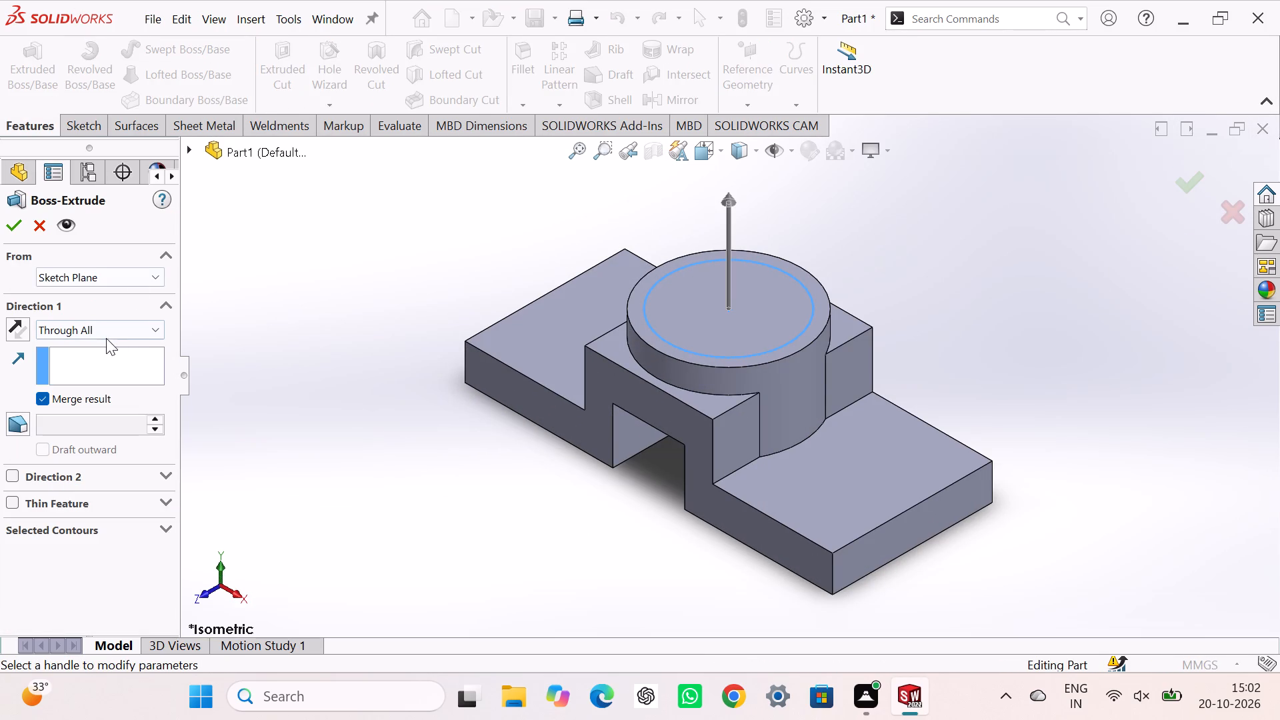
{"action": "left_click", "coordinate": [125, 334]}
{"action": "left_click", "coordinate": [113, 347]}
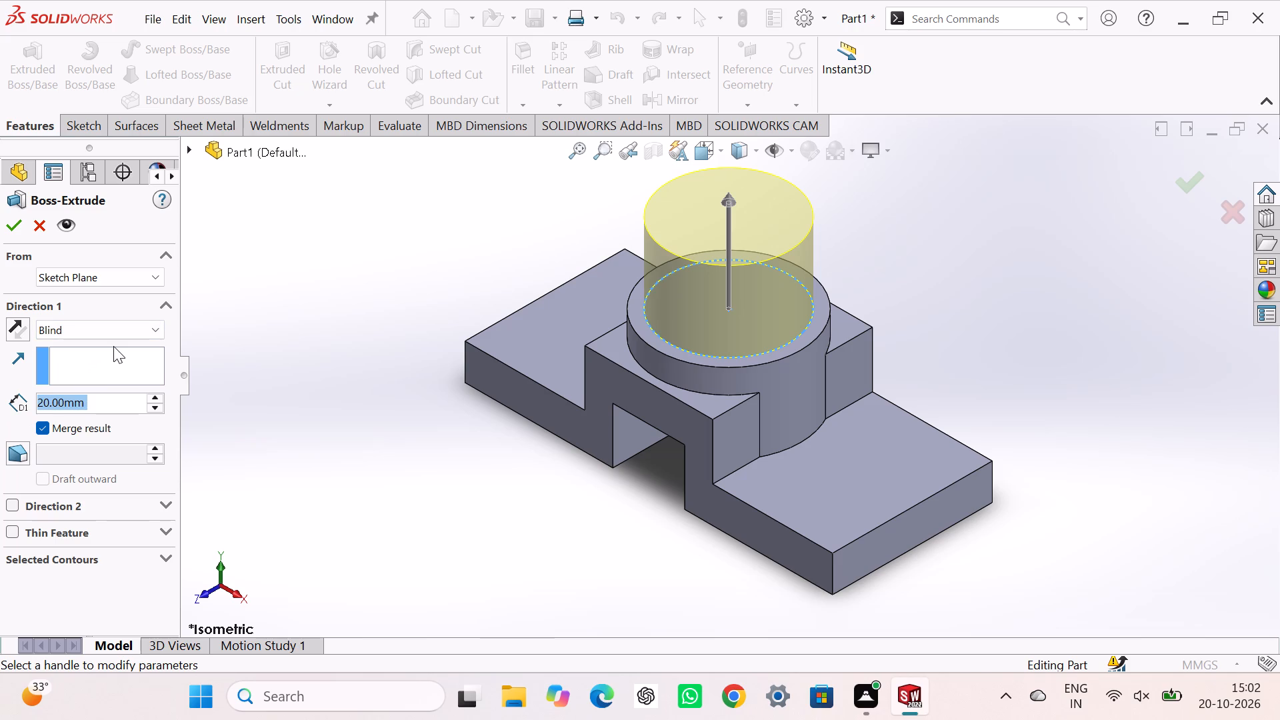
{"action": "type", "text": "18"}
{"action": "key", "text": "Return"}
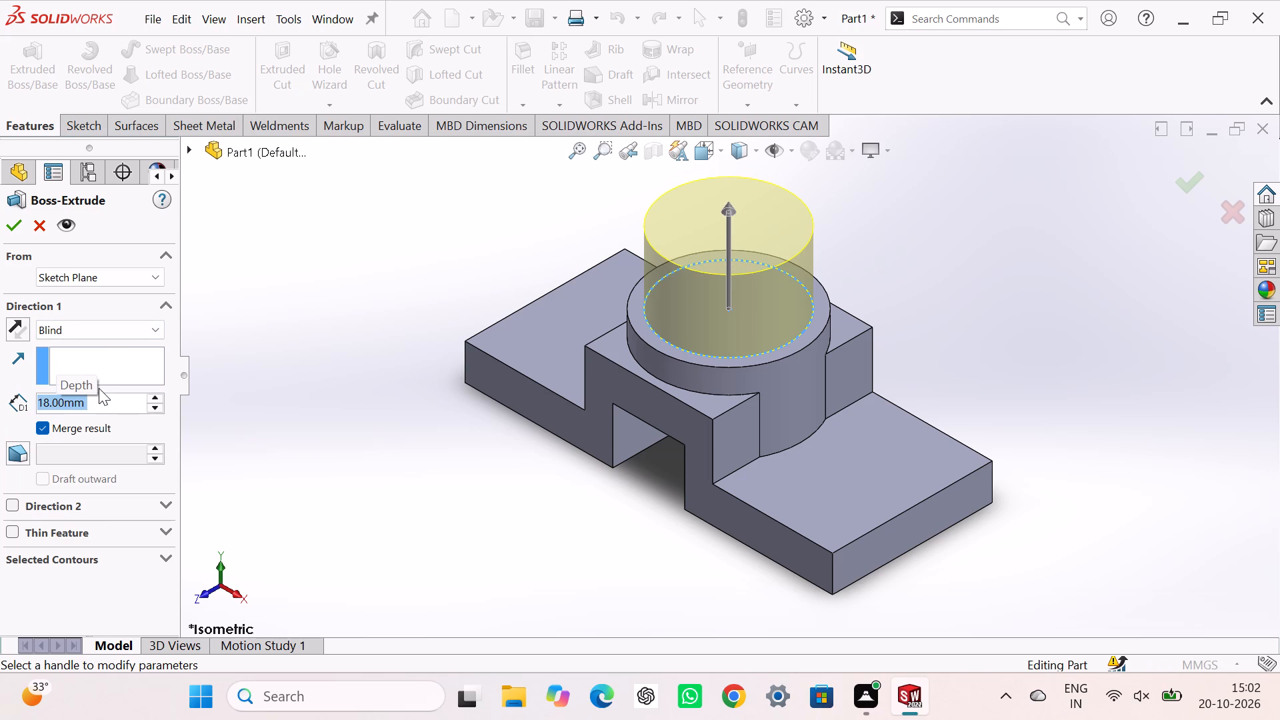
{"action": "left_click", "coordinate": [16, 221]}
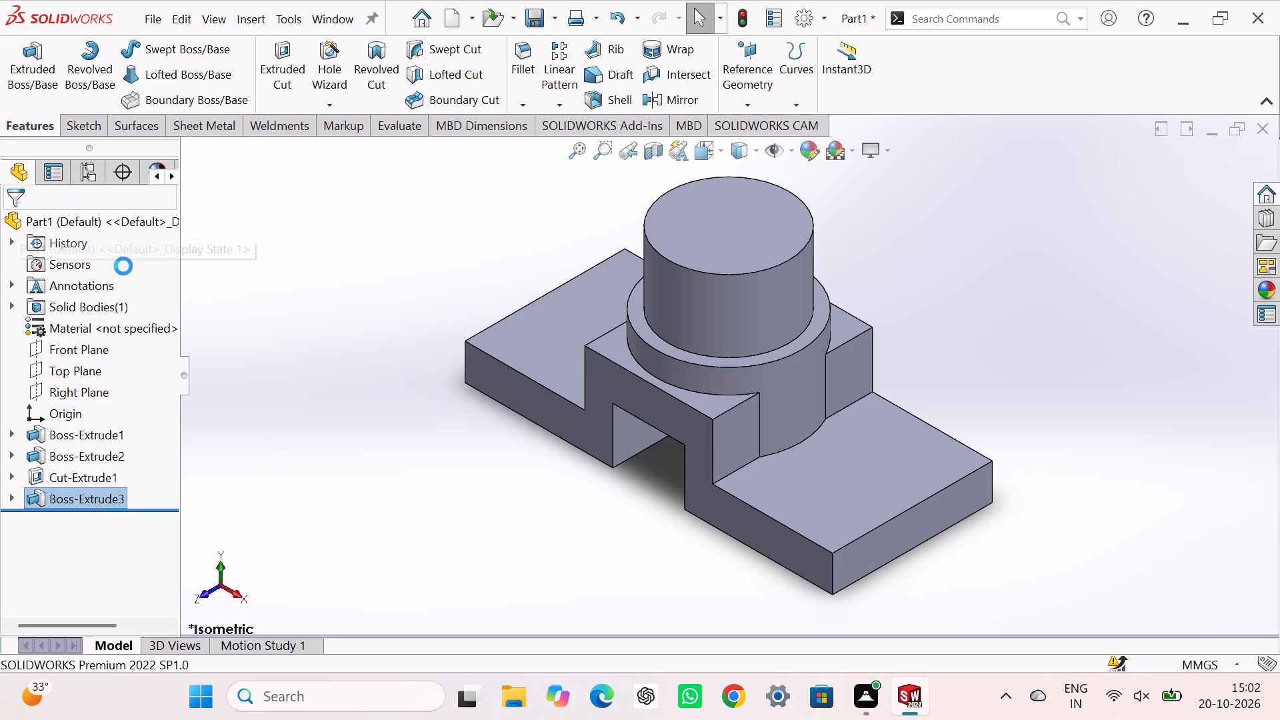
{"action": "left_click", "coordinate": [241, 266]}
Sketch a circle about 14.7 mm in diameter, centred on the origin, on the top face of the 30 mm cylinder.
{"action": "left_click", "coordinate": [739, 238]}
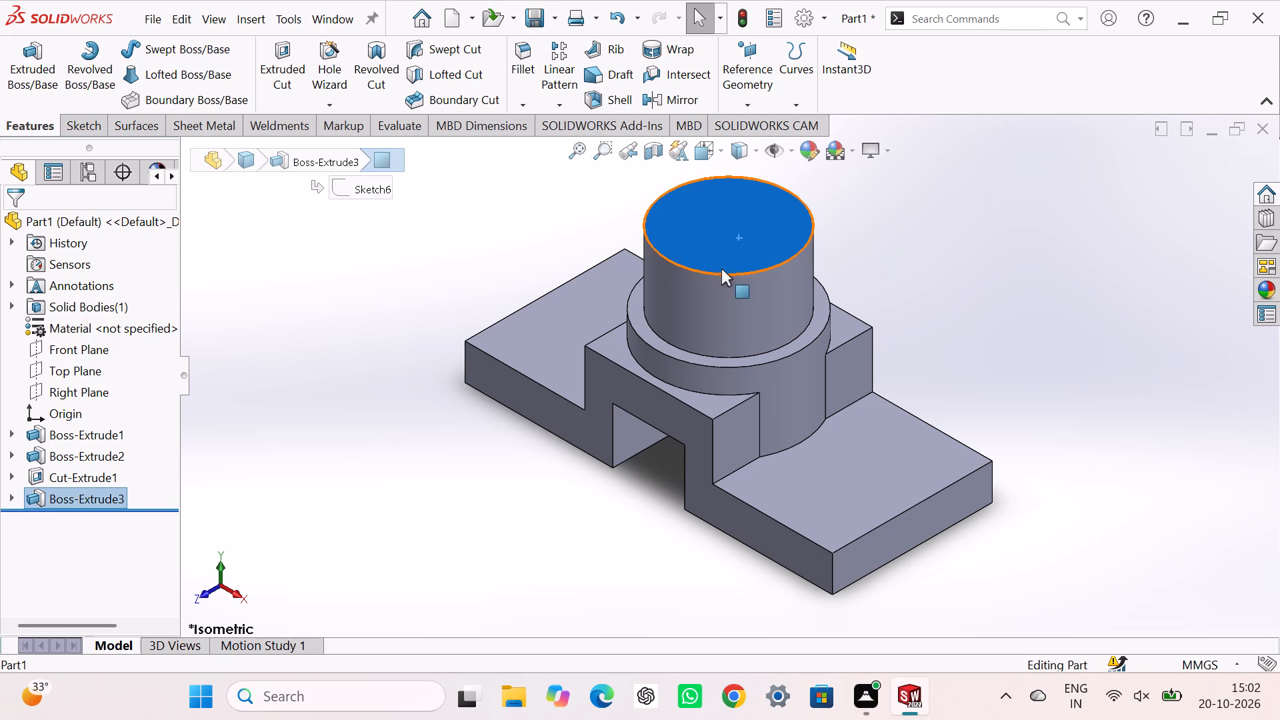
{"action": "left_click", "coordinate": [725, 229]}
{"action": "left_click", "coordinate": [804, 184]}
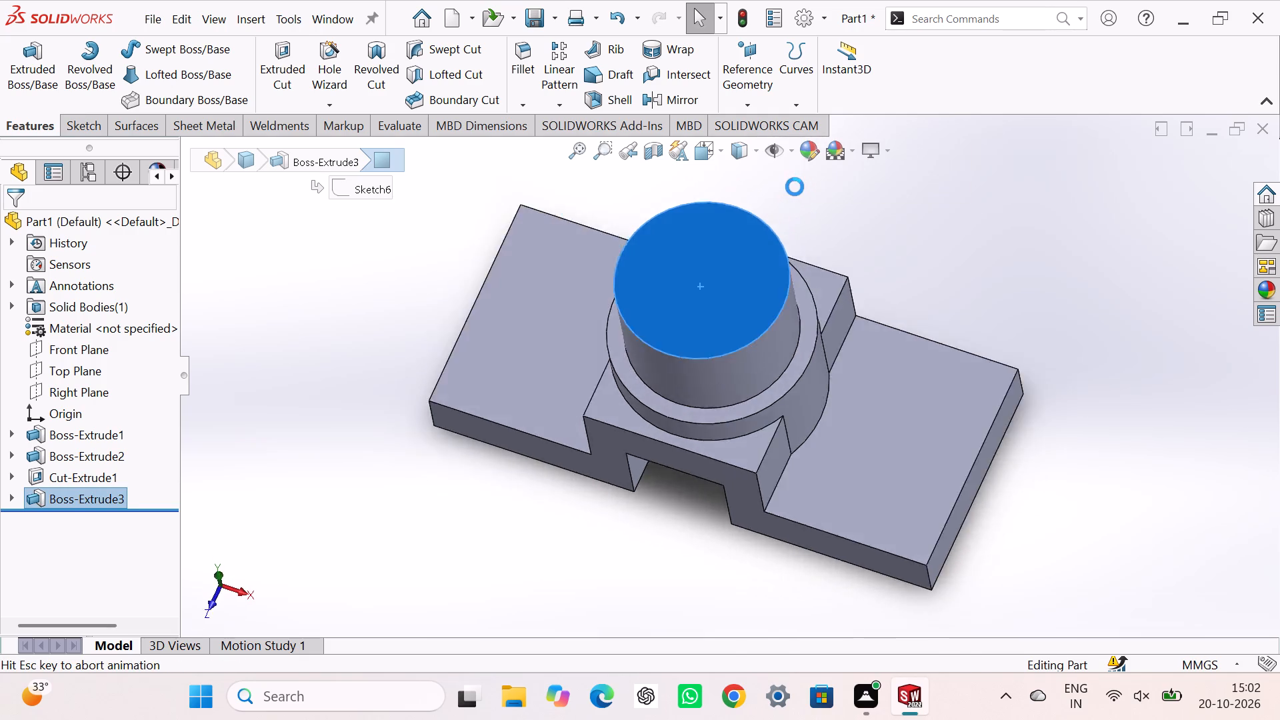
{"action": "left_click", "coordinate": [154, 51]}
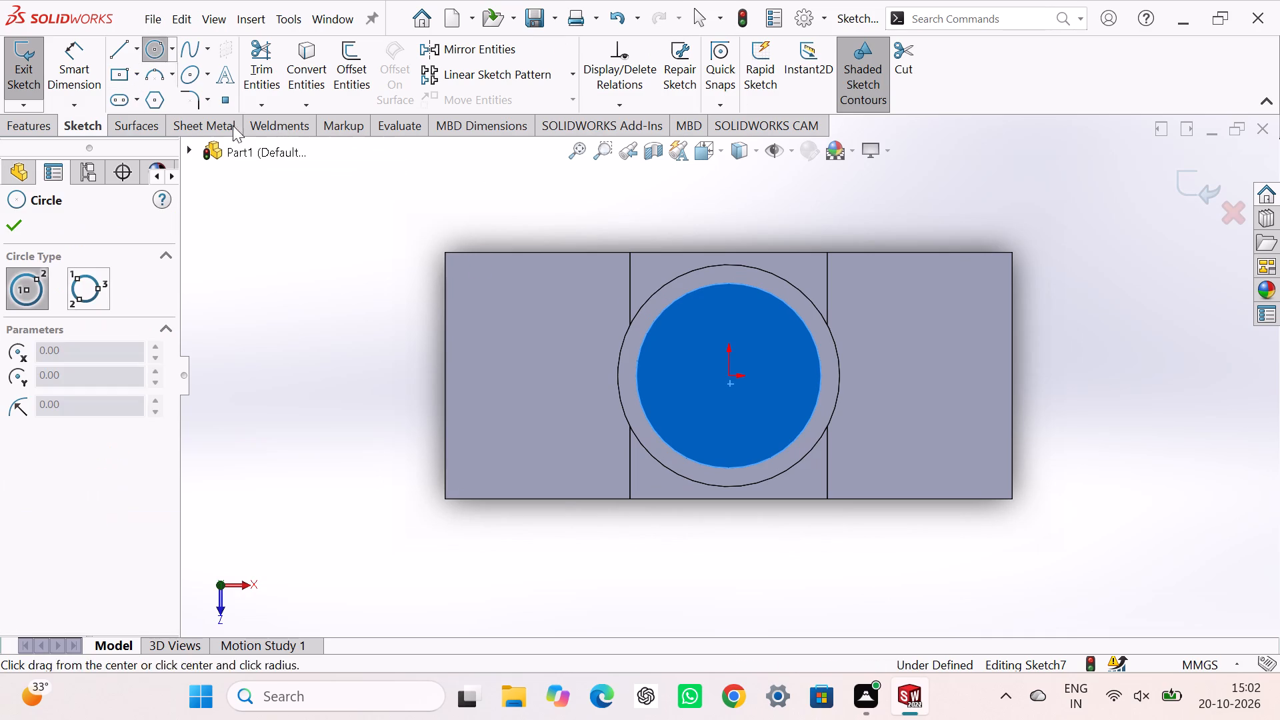
{"action": "left_click", "coordinate": [729, 374]}
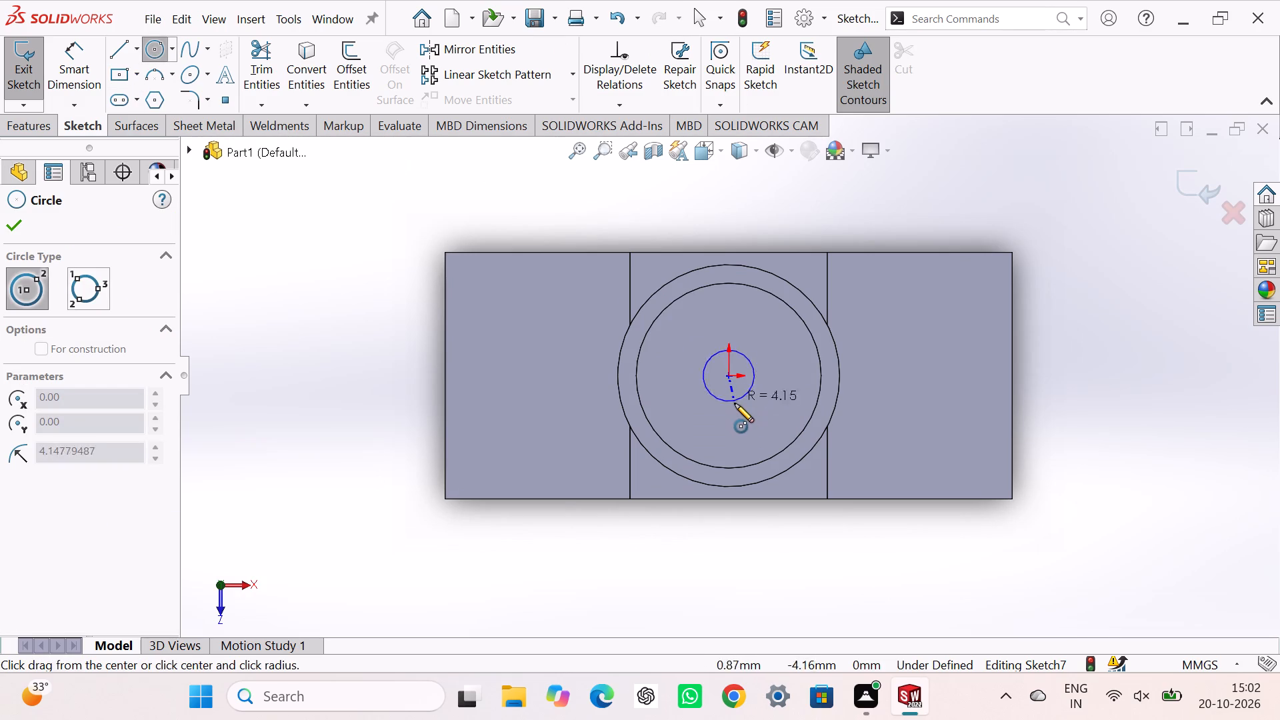
{"action": "left_click", "coordinate": [739, 420]}
Set the new circle's diameter to 20 mm and finish the sketch.
{"action": "right_click_drag", "start_coordinate": [309, 433], "coordinate": [347, 243]}
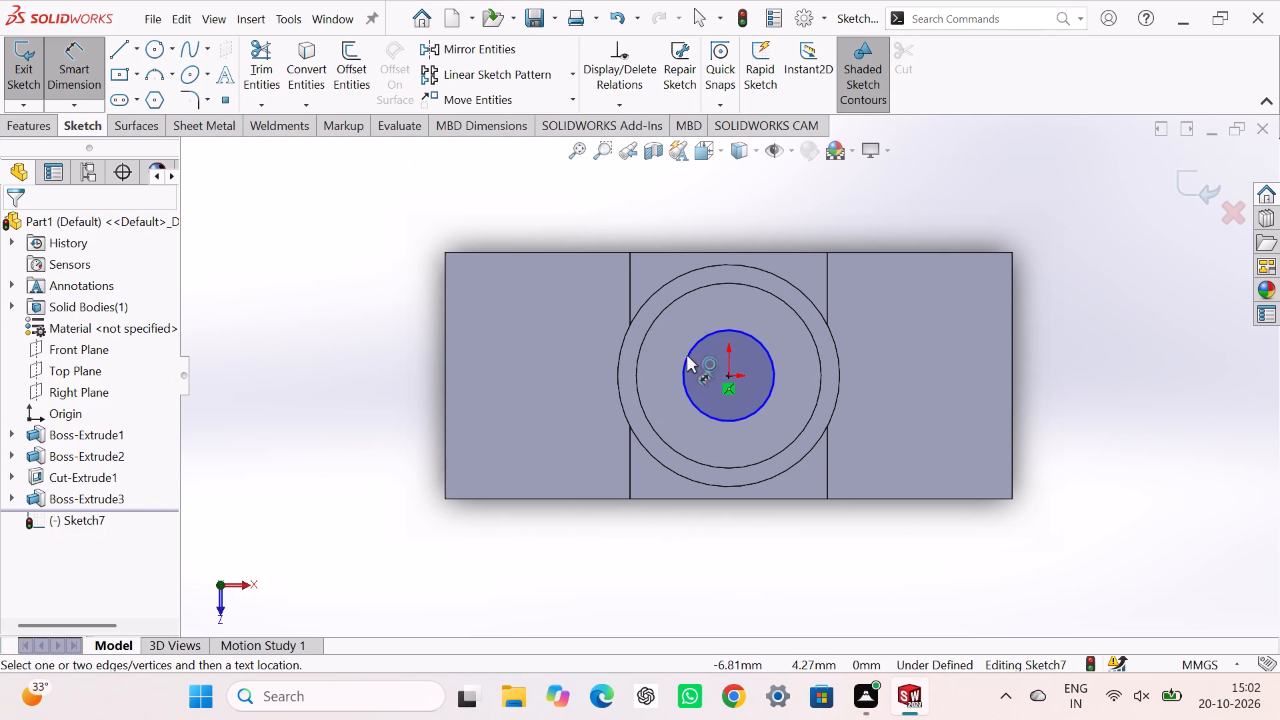
{"action": "left_click", "coordinate": [687, 356]}
{"action": "left_click", "coordinate": [382, 350]}
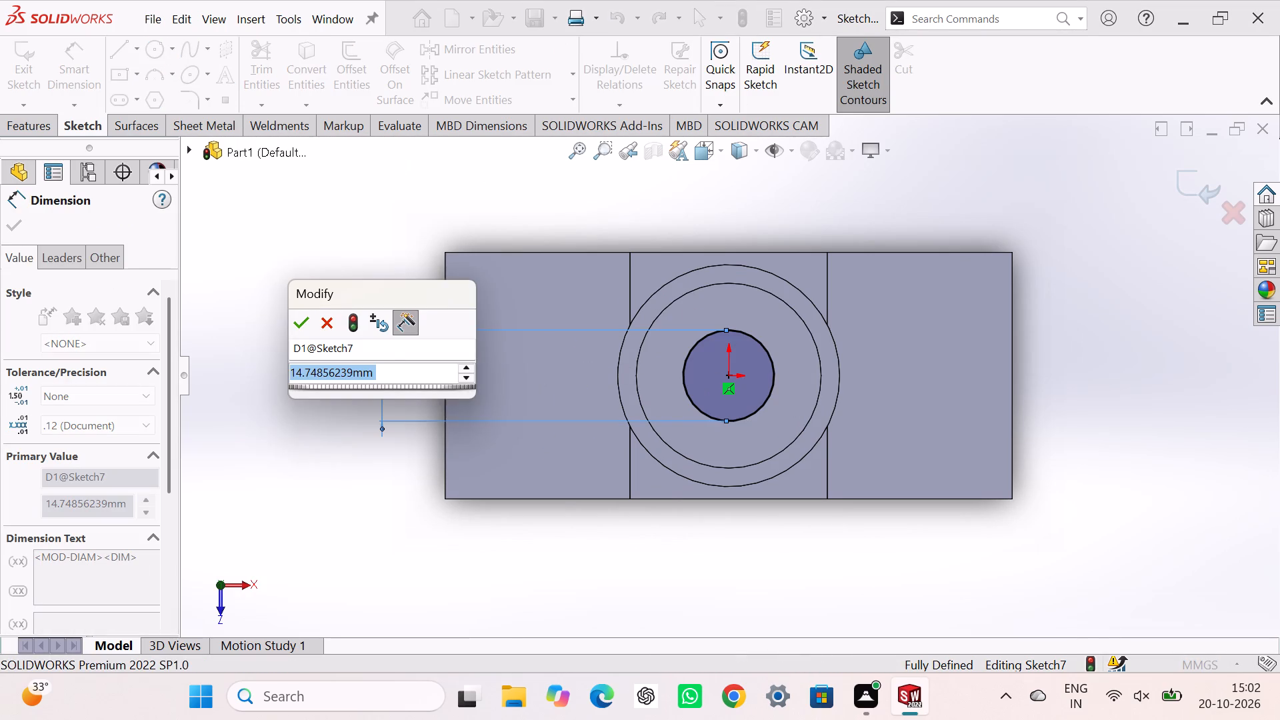
{"action": "type", "text": "20"}
{"action": "key", "text": "Return"}
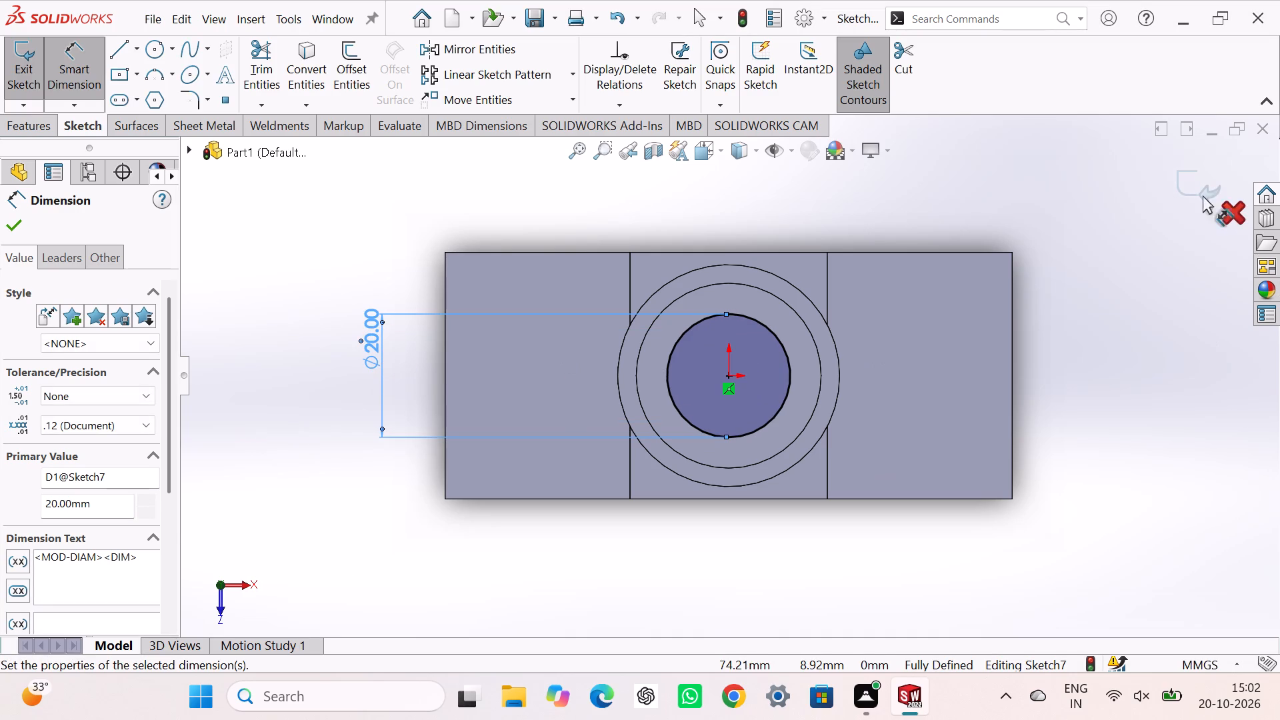
{"action": "left_click", "coordinate": [1193, 179]}
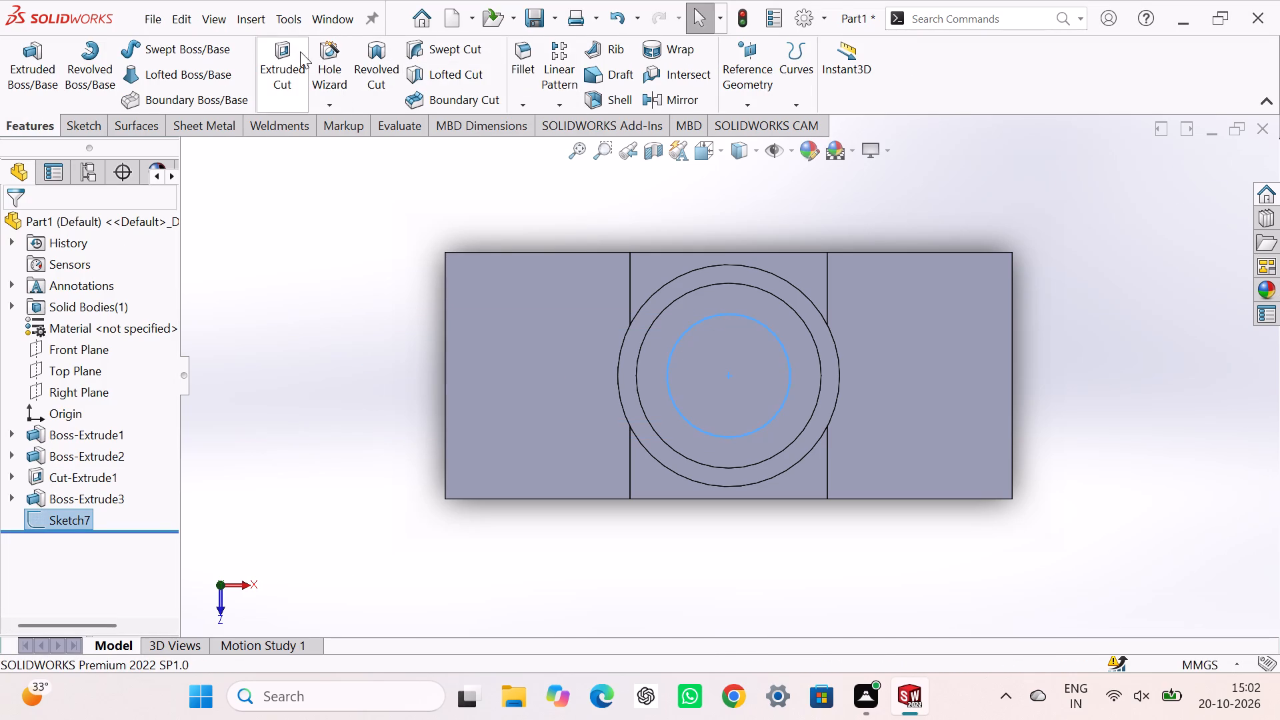
Extrude-cut the 20 mm circle Blind to a depth of 18 mm into the upper cylinder.
{"action": "left_click", "coordinate": [295, 53]}
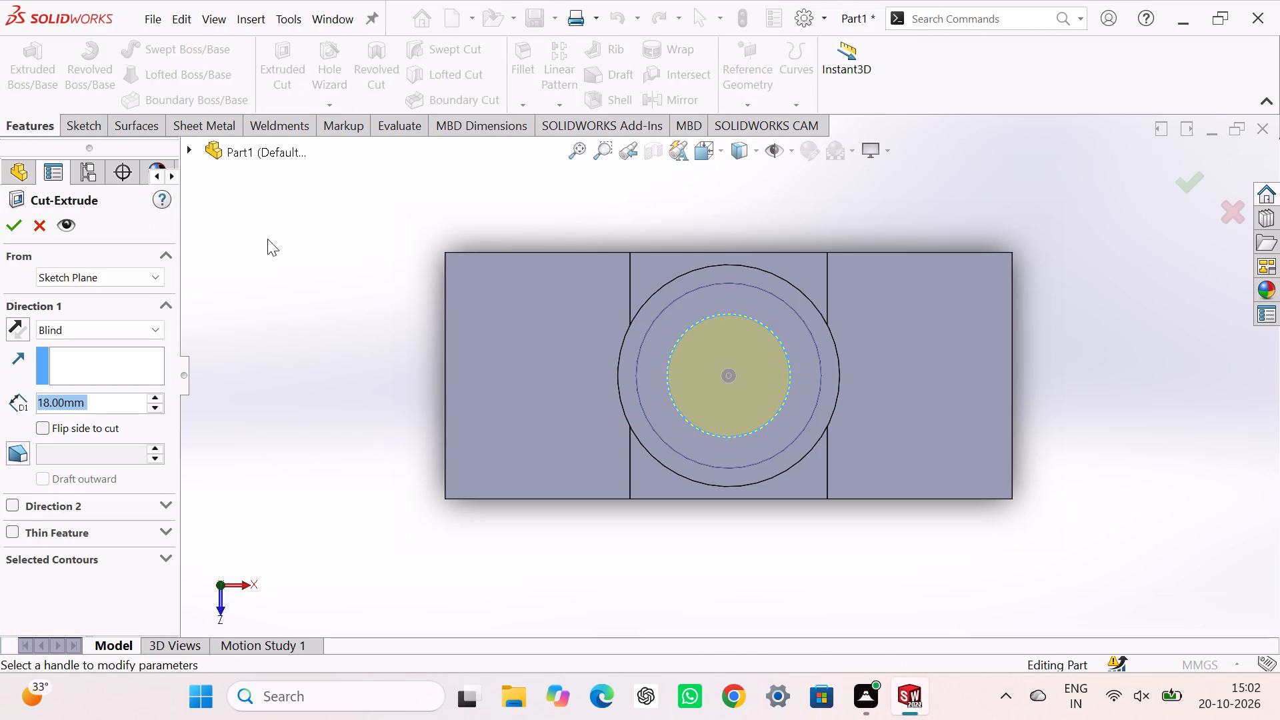
{"action": "left_click", "coordinate": [13, 221]}
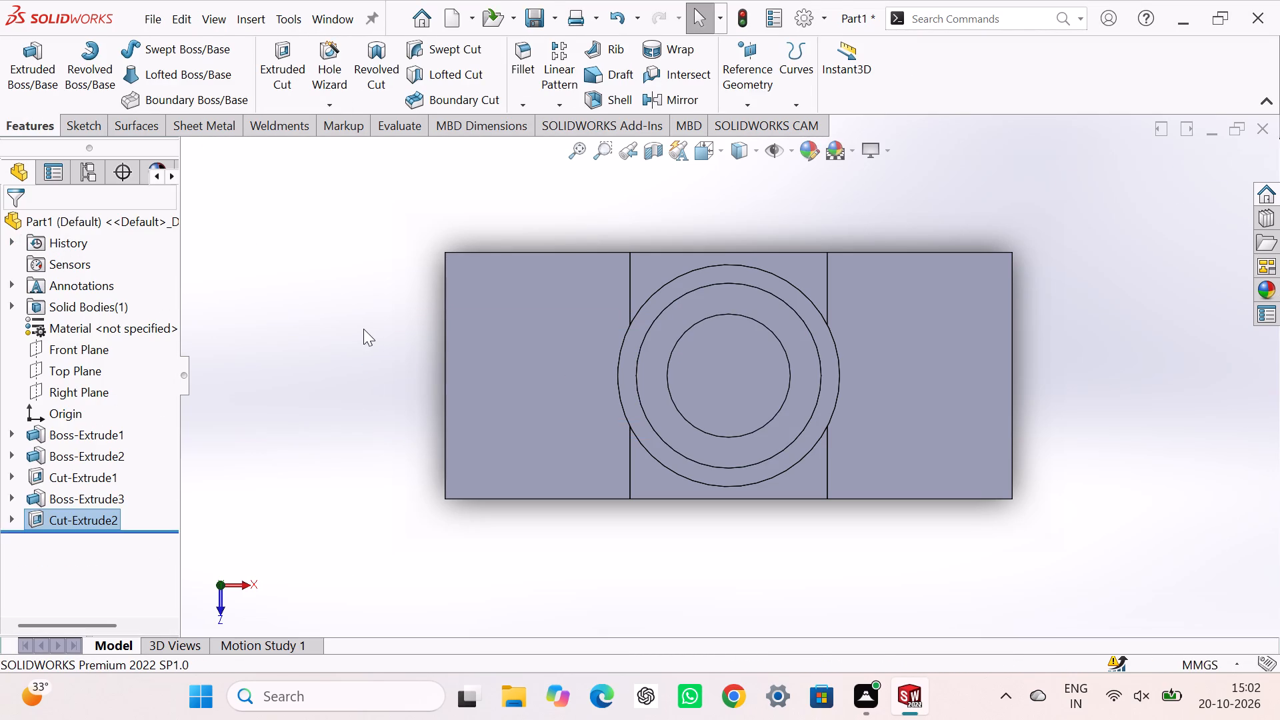
Sketch a circle about 9.6 mm in diameter, centred on the origin, on the bottom face of the 20 mm hole.
{"action": "key", "text": "ctrl+7"}
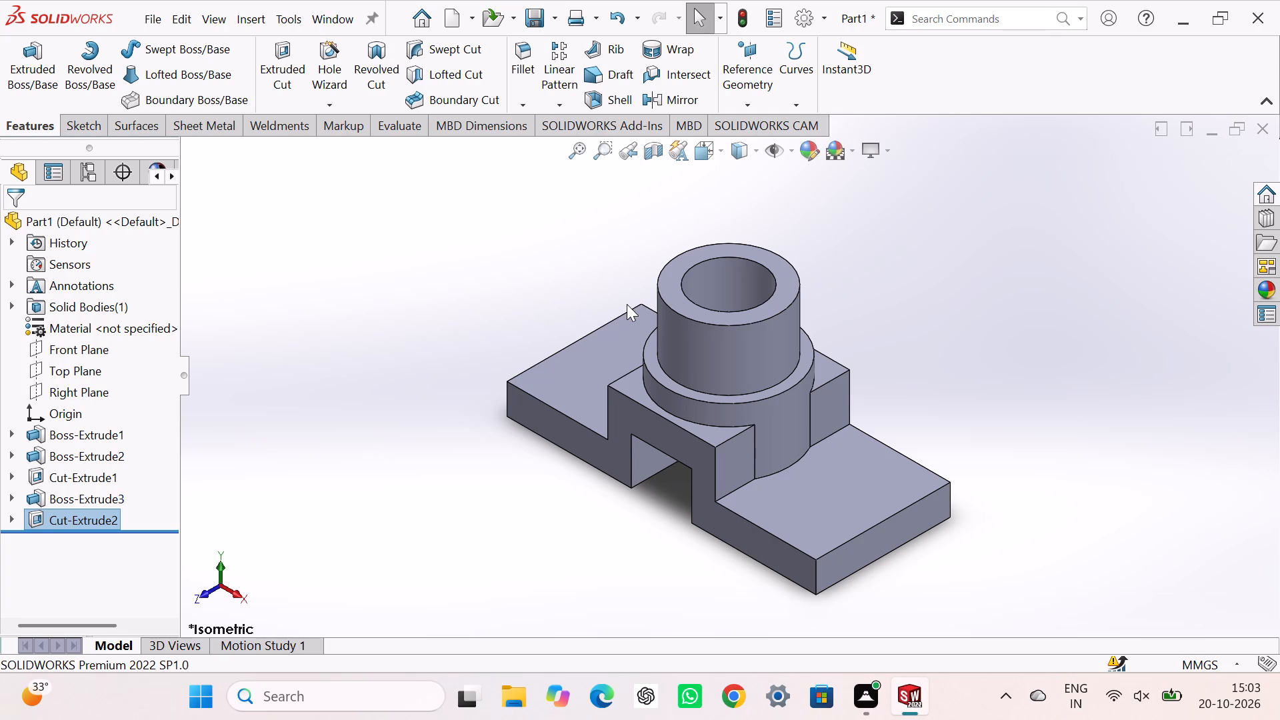
{"action": "middle_click_drag", "start_coordinate": [627, 304], "coordinate": [628, 461]}
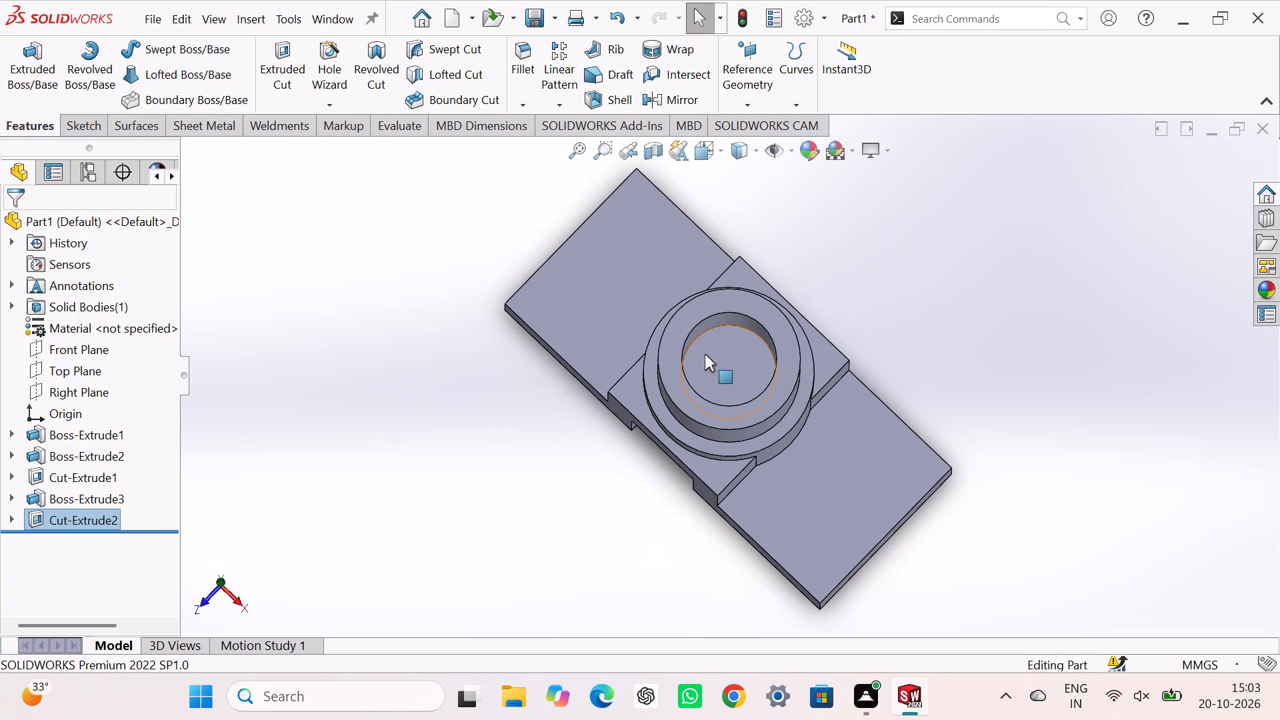
{"action": "left_click", "coordinate": [705, 354]}
{"action": "left_click", "coordinate": [771, 305]}
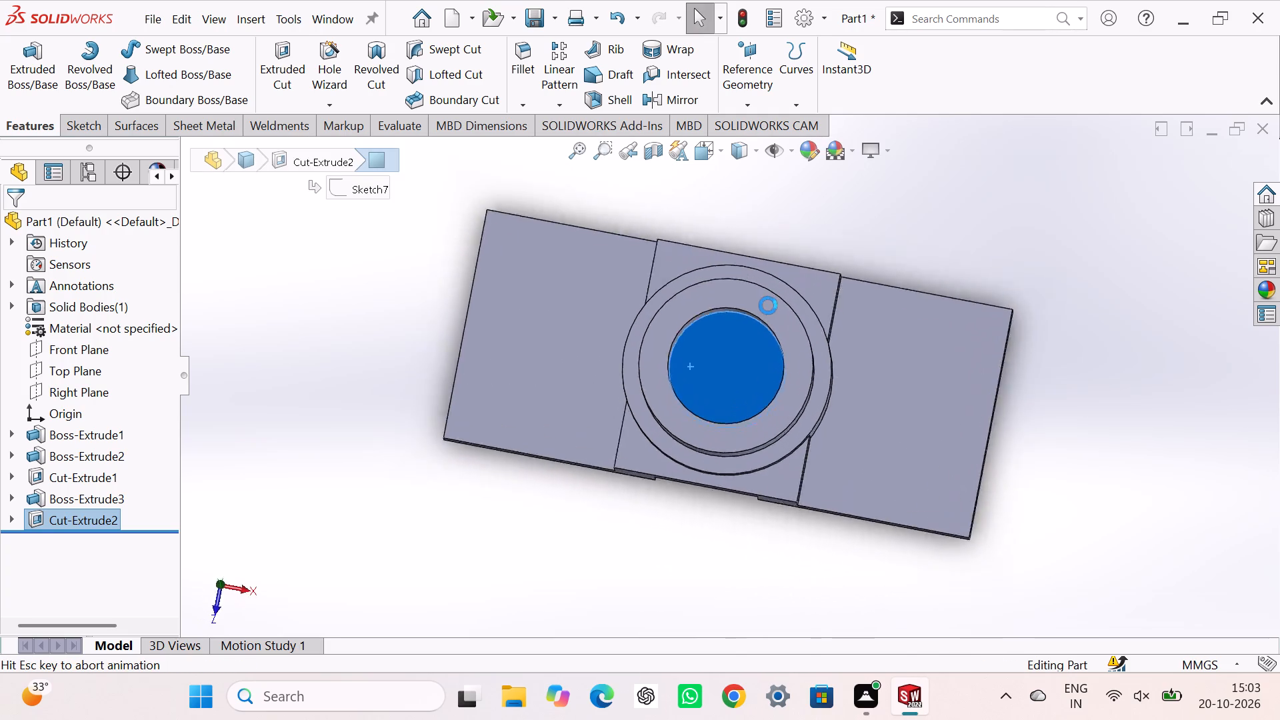
{"action": "left_click", "coordinate": [150, 41]}
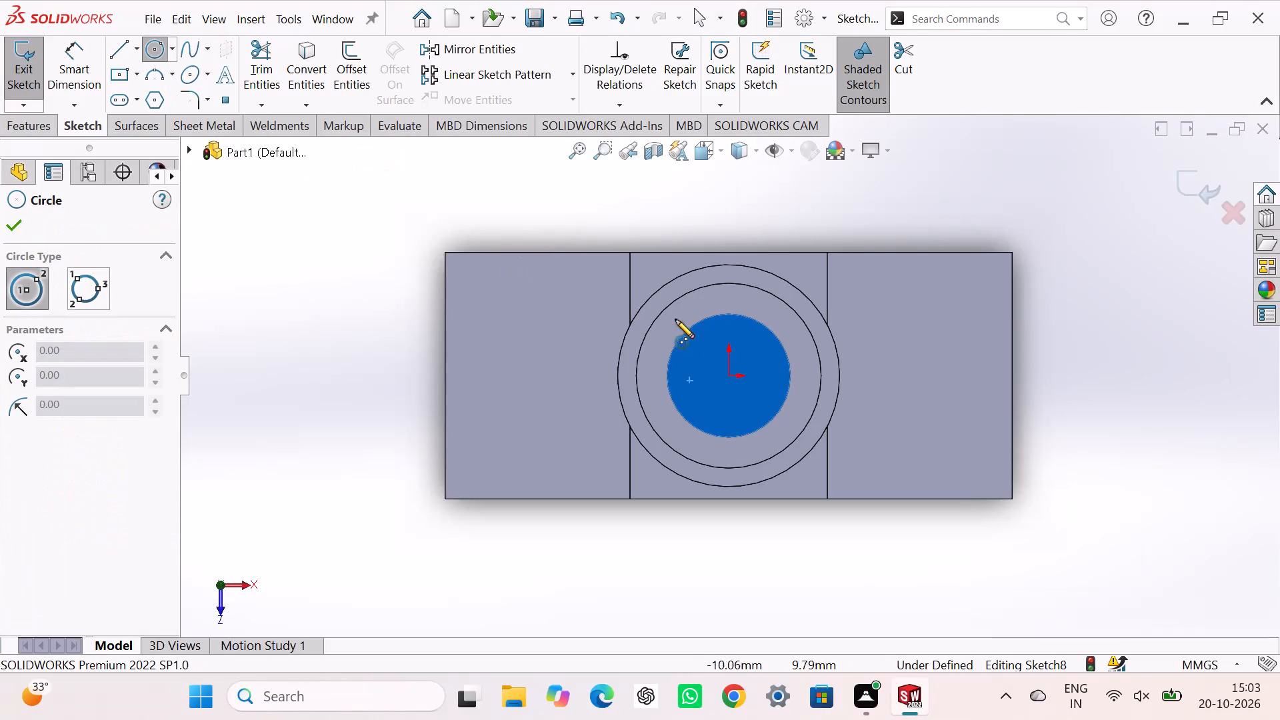
{"action": "left_click", "coordinate": [729, 376]}
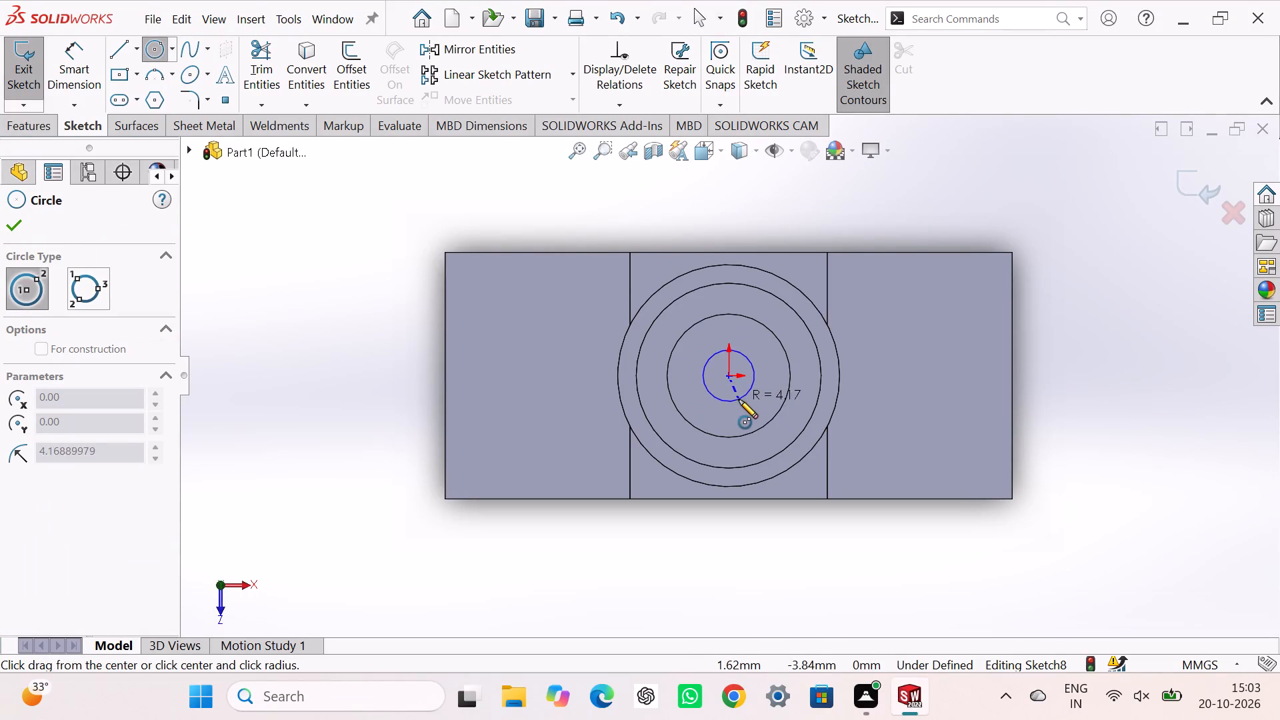
{"action": "left_click", "coordinate": [741, 403]}
Set the diameter of the circle in the hole to 14 mm and finish the sketch.
{"action": "right_click_drag", "start_coordinate": [396, 455], "coordinate": [395, 335]}
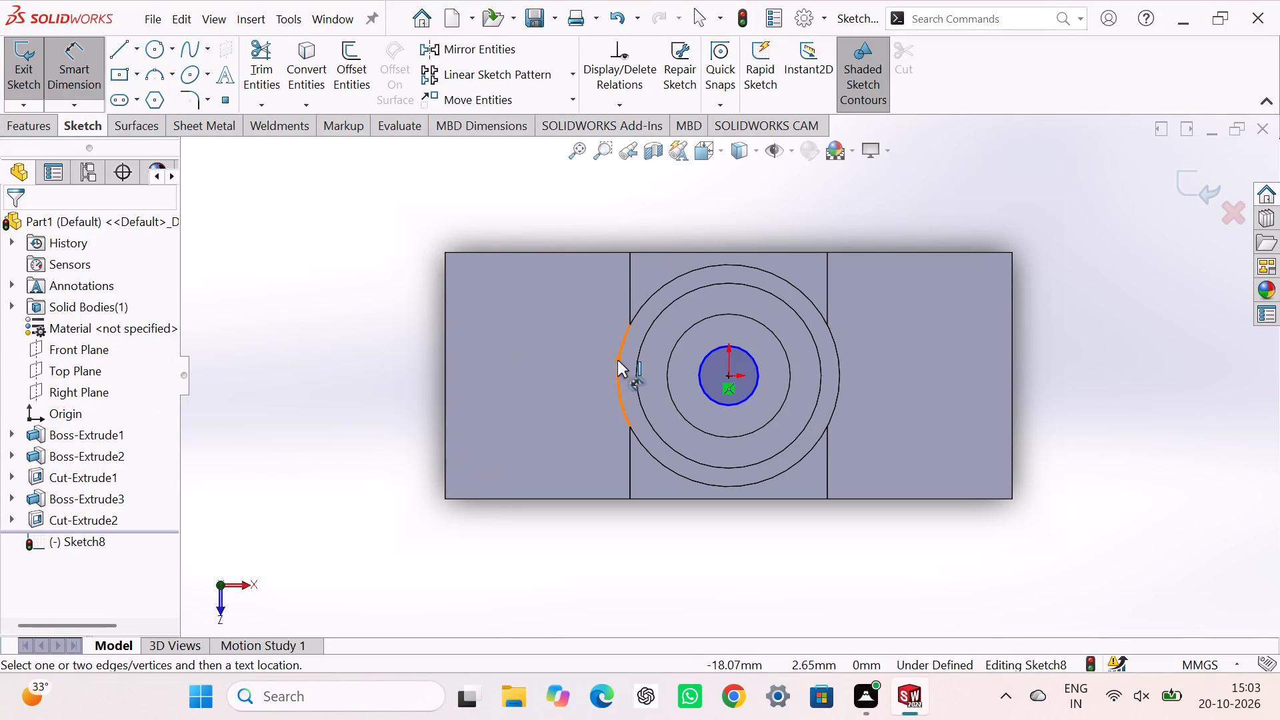
{"action": "left_click", "coordinate": [698, 377]}
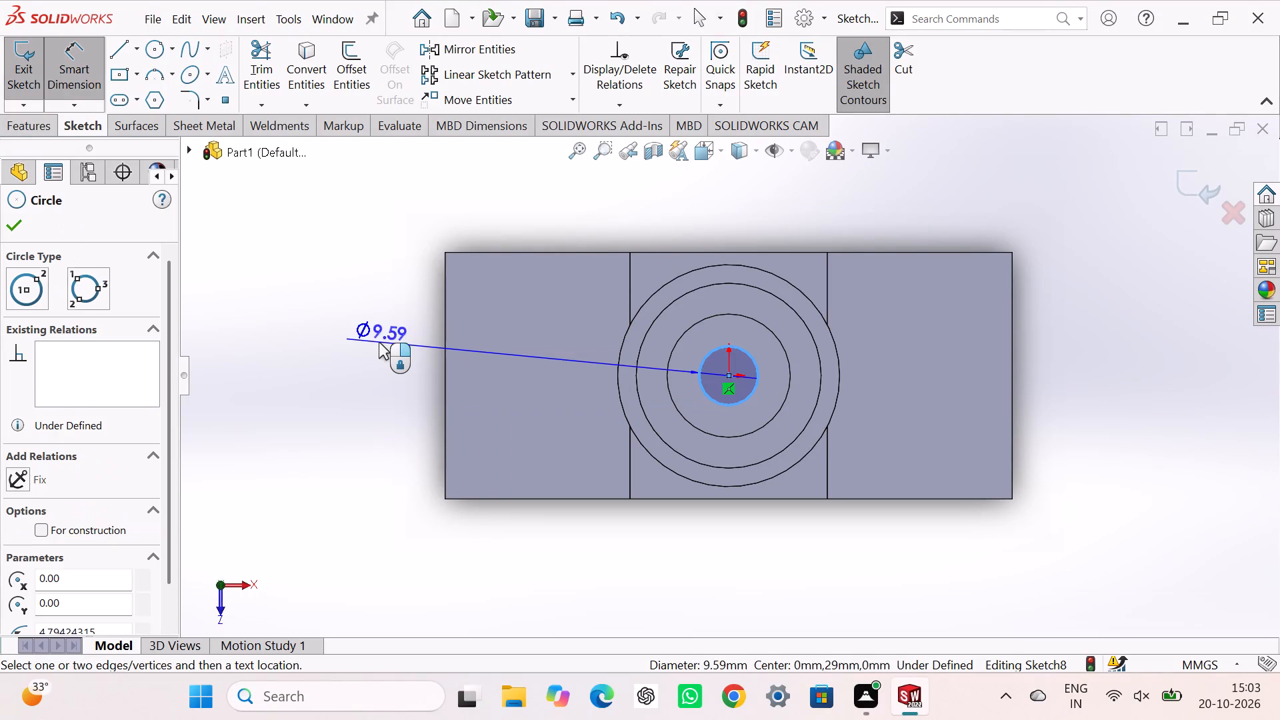
{"action": "left_click", "coordinate": [379, 342]}
{"action": "type", "text": "14"}
{"action": "key", "text": "Return"}
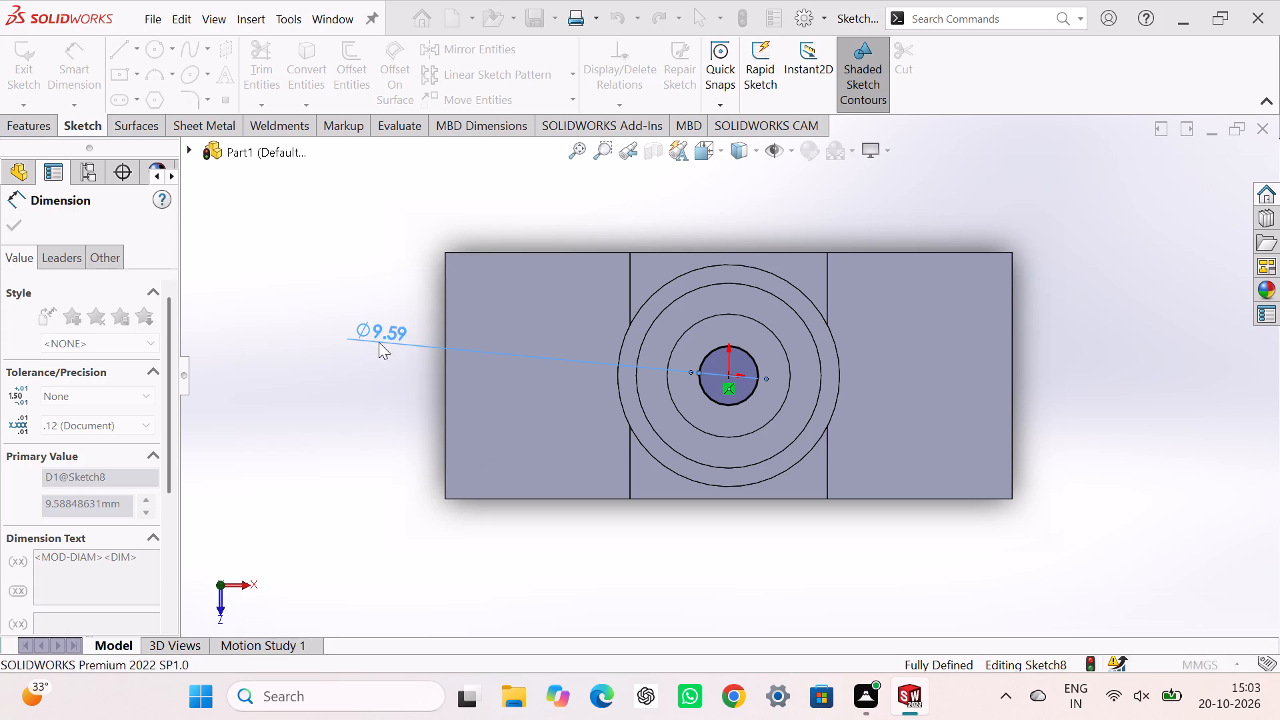
{"action": "left_click", "coordinate": [1187, 177]}
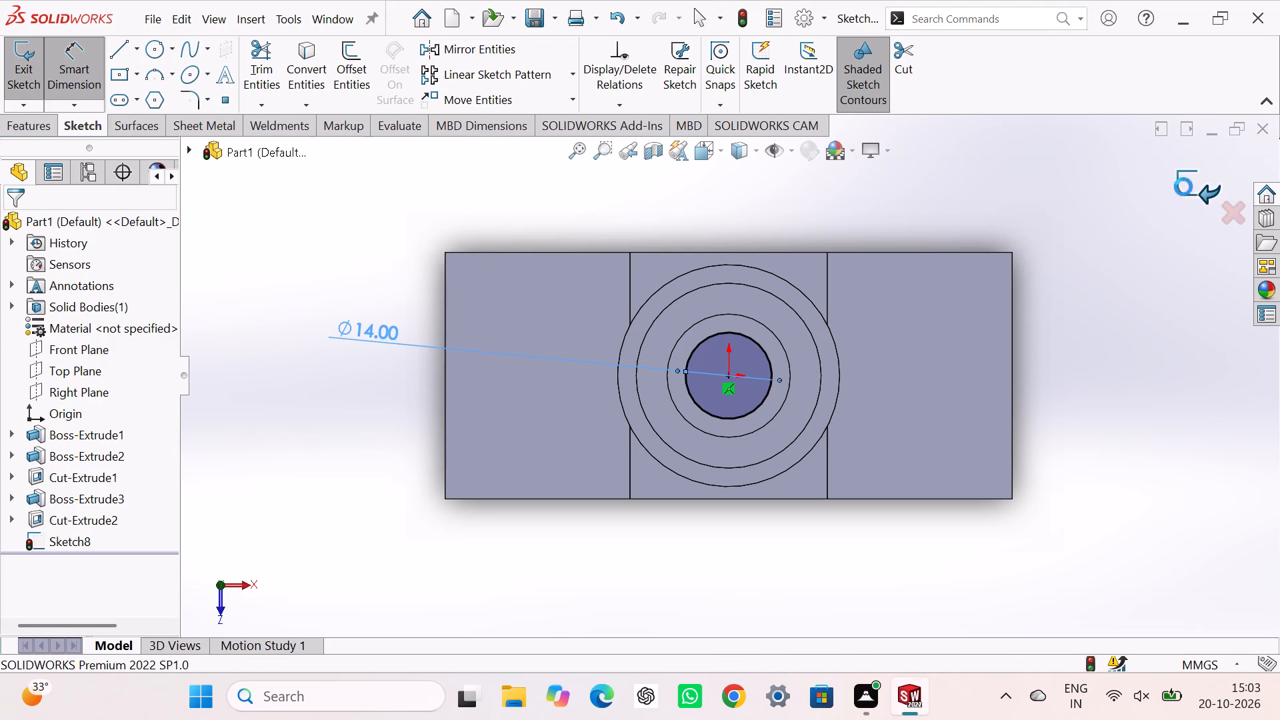
Extrude-cut the 14 mm circle Through All, from the 20 mm hole's floor down into the channel.
{"action": "key", "text": "ctrl+7"}
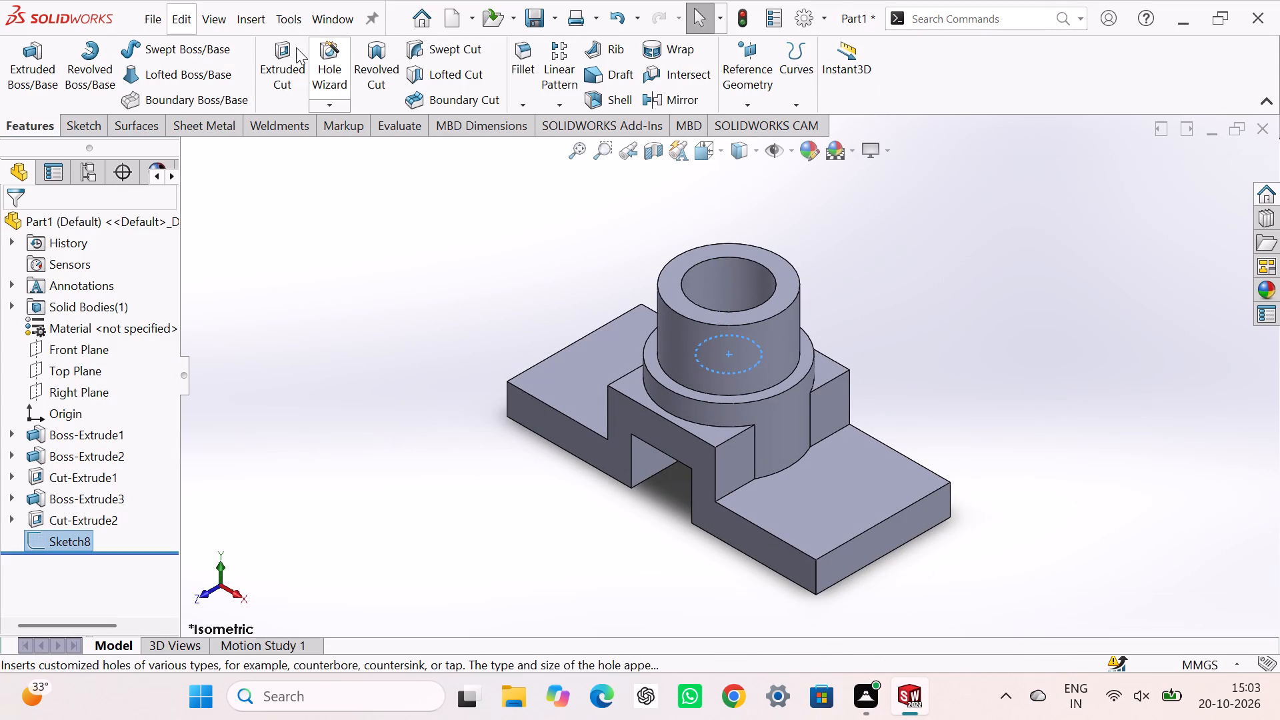
{"action": "left_click", "coordinate": [278, 53]}
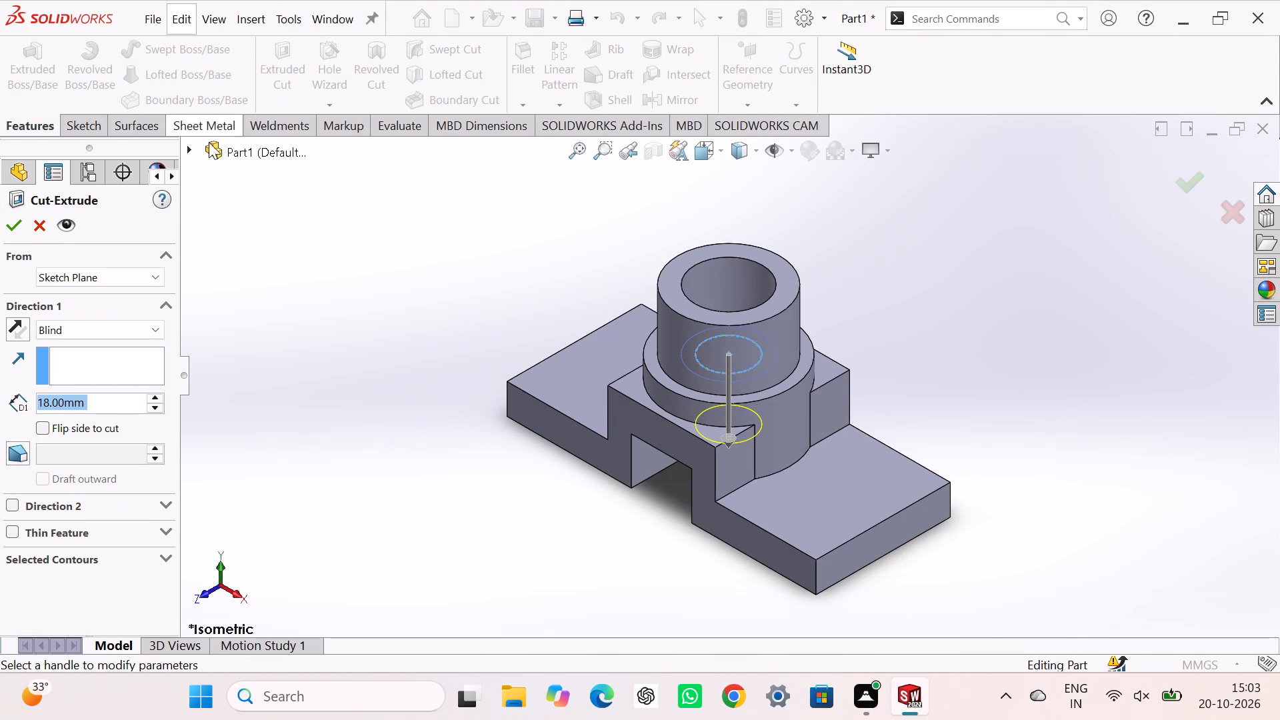
{"action": "left_click", "coordinate": [134, 325]}
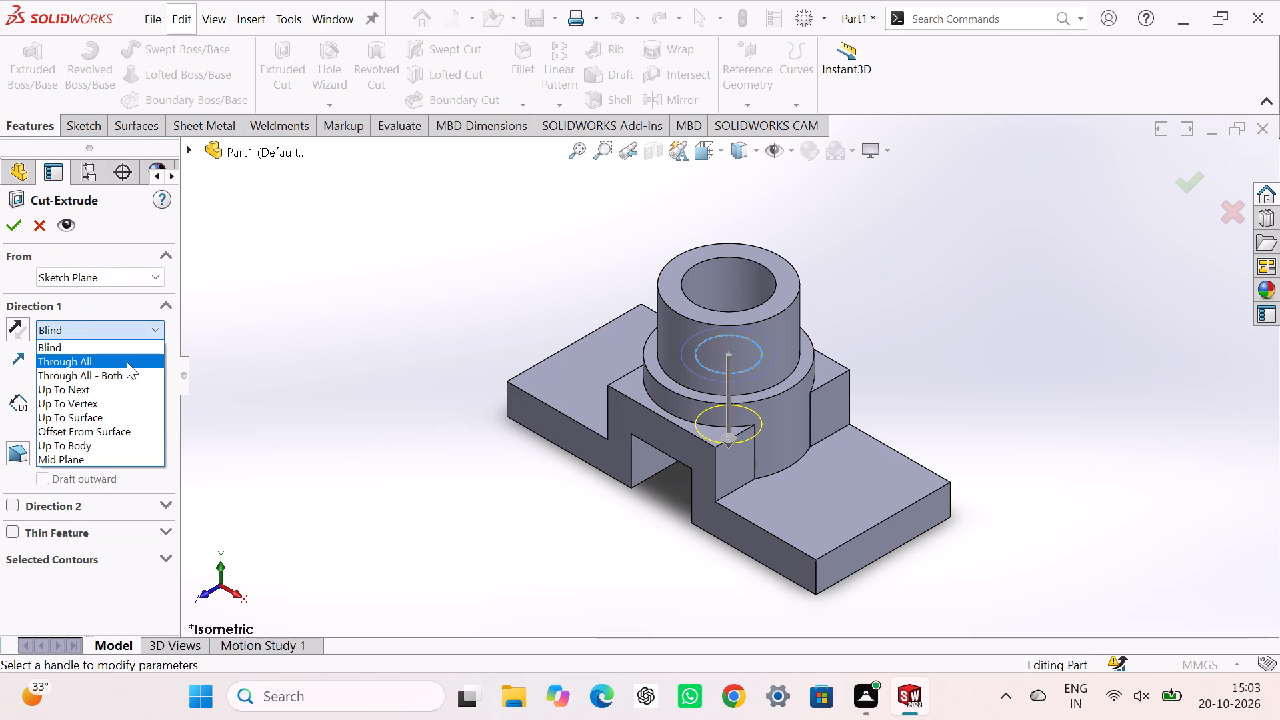
{"action": "left_click", "coordinate": [127, 362]}
{"action": "left_click", "coordinate": [6, 220]}
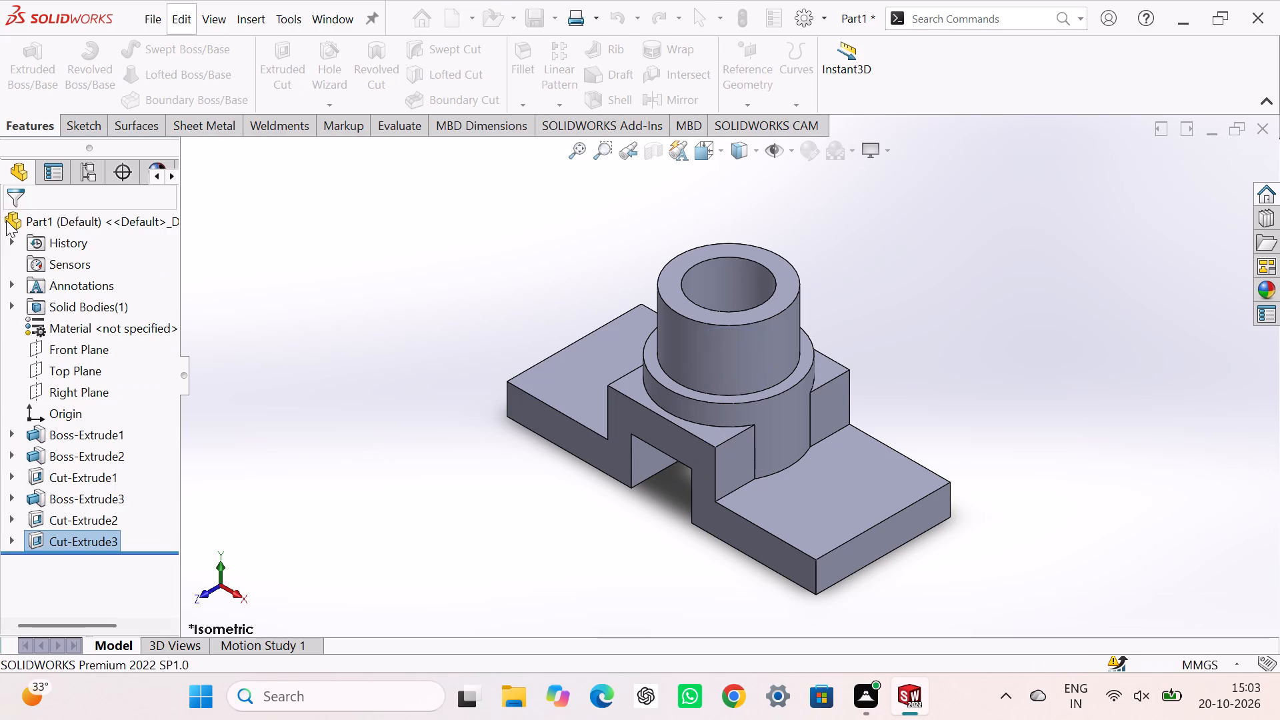
{"action": "left_click", "coordinate": [347, 413]}
Display the part with hidden lines visible and examine its stepped bore in the front view.
{"action": "middle_click_drag", "start_coordinate": [462, 487], "coordinate": [528, 408]}
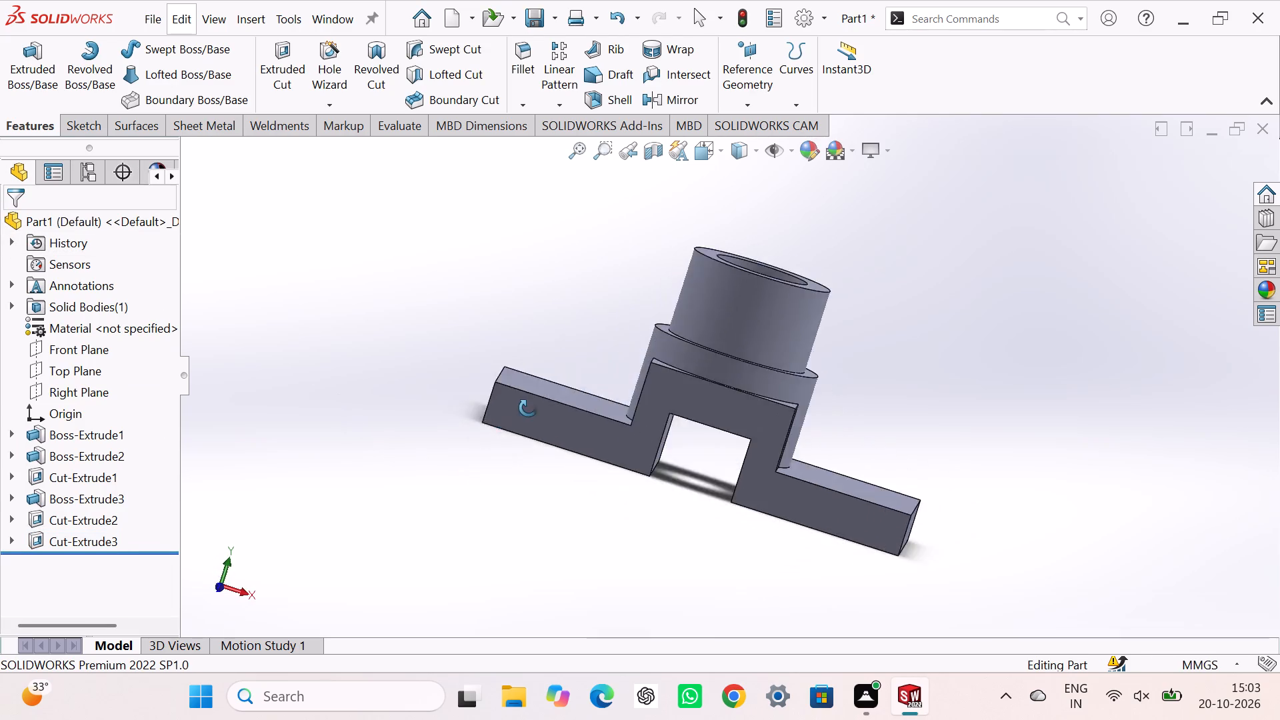
{"action": "middle_click_drag", "start_coordinate": [528, 408], "coordinate": [525, 424]}
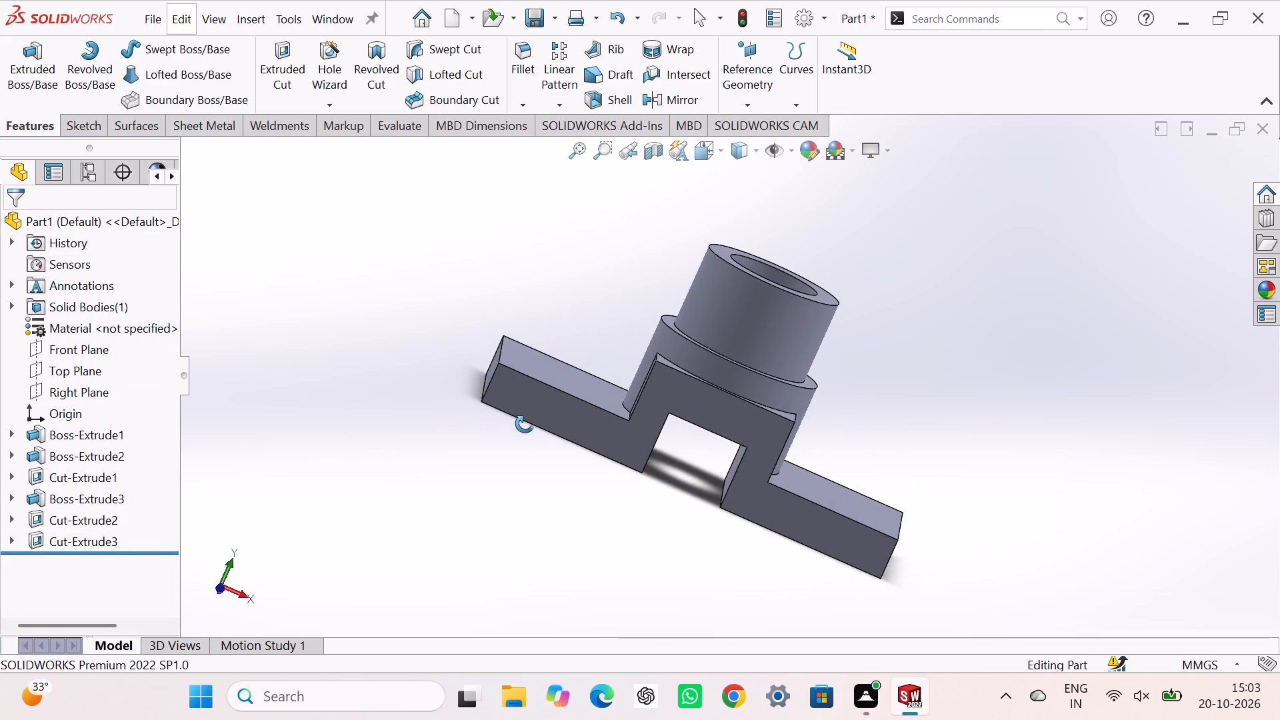
{"action": "middle_click_drag", "start_coordinate": [525, 424], "coordinate": [524, 425]}
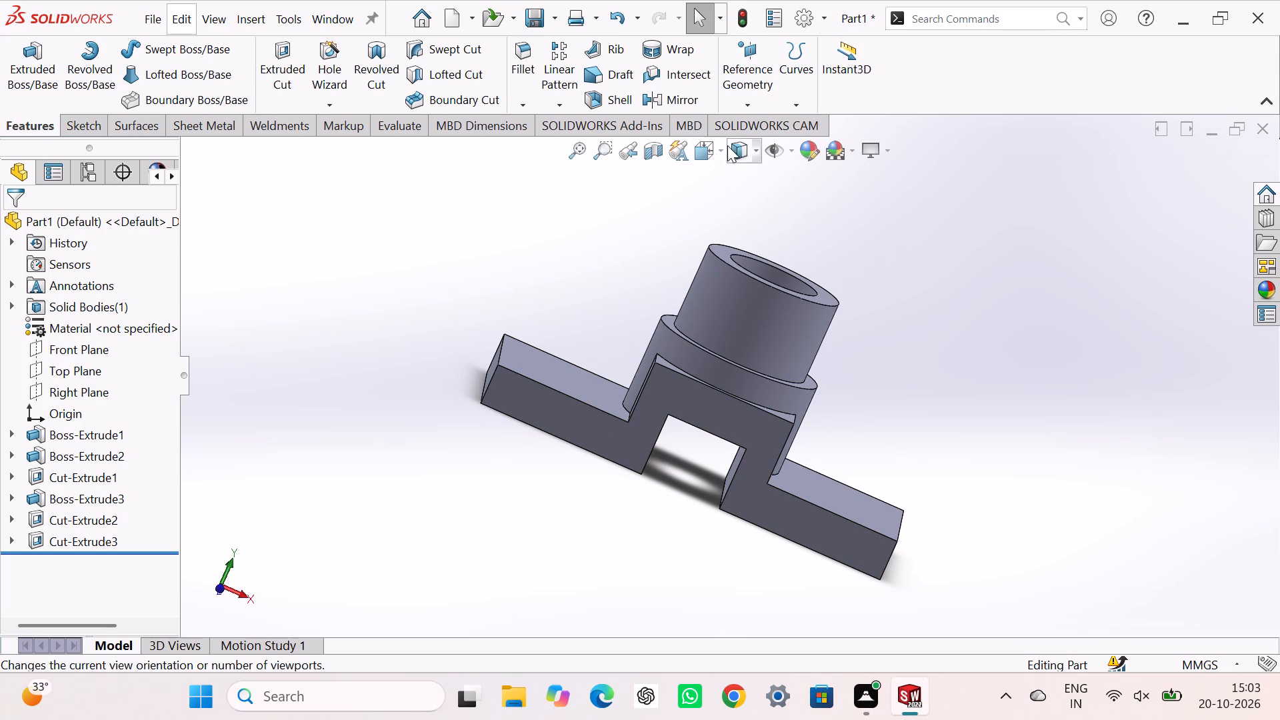
{"action": "left_click", "coordinate": [722, 149]}
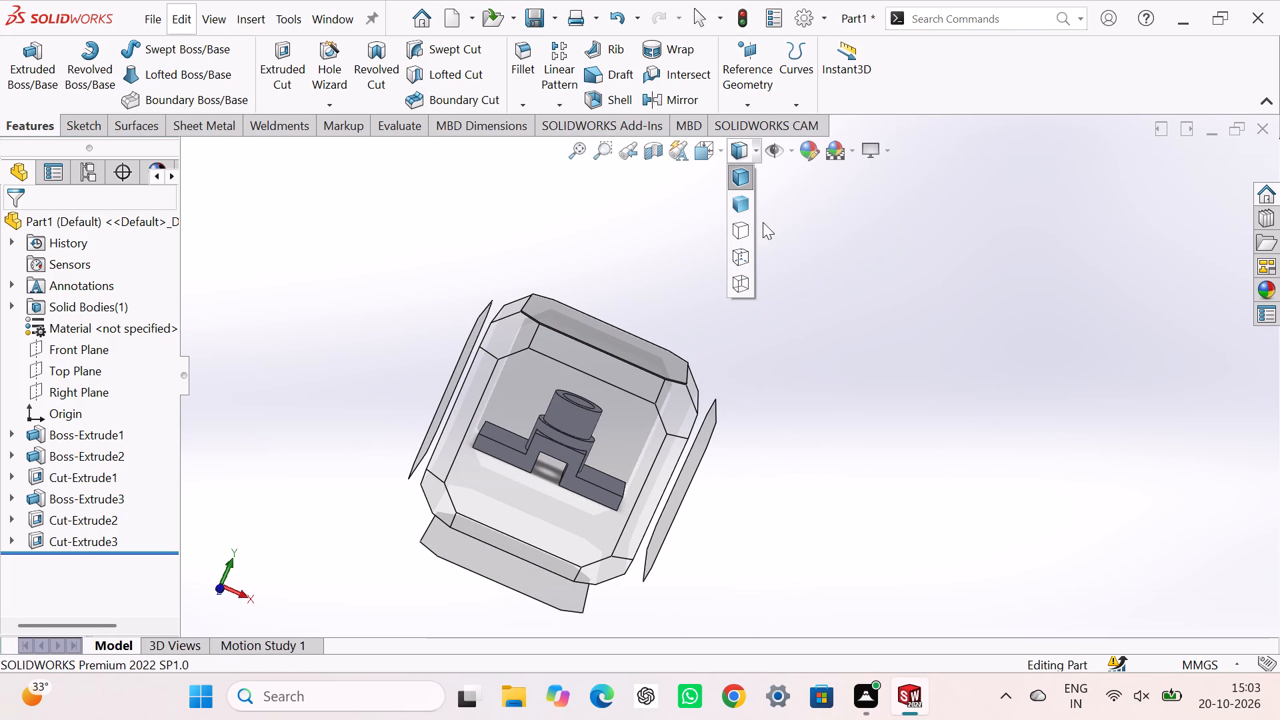
{"action": "left_click", "coordinate": [751, 182]}
{"action": "left_click_drag", "start_coordinate": [814, 239], "coordinate": [819, 228]}
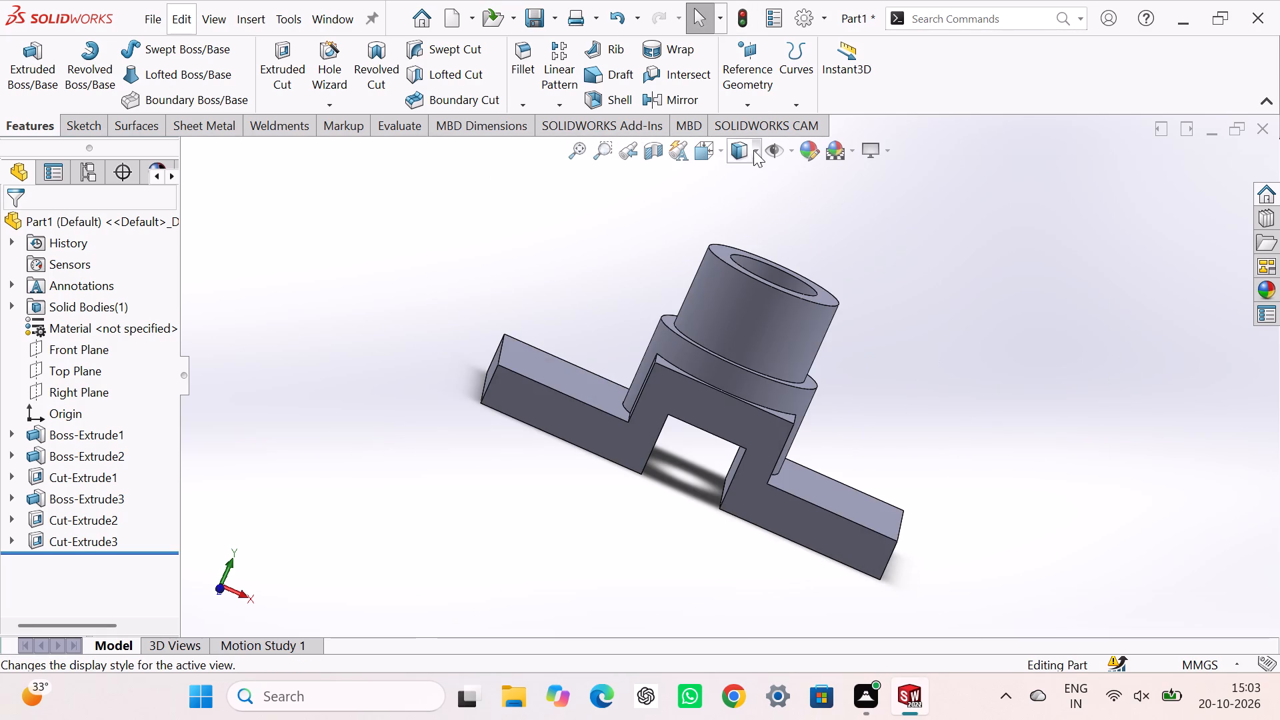
{"action": "left_click", "coordinate": [753, 150]}
{"action": "left_click", "coordinate": [747, 255]}
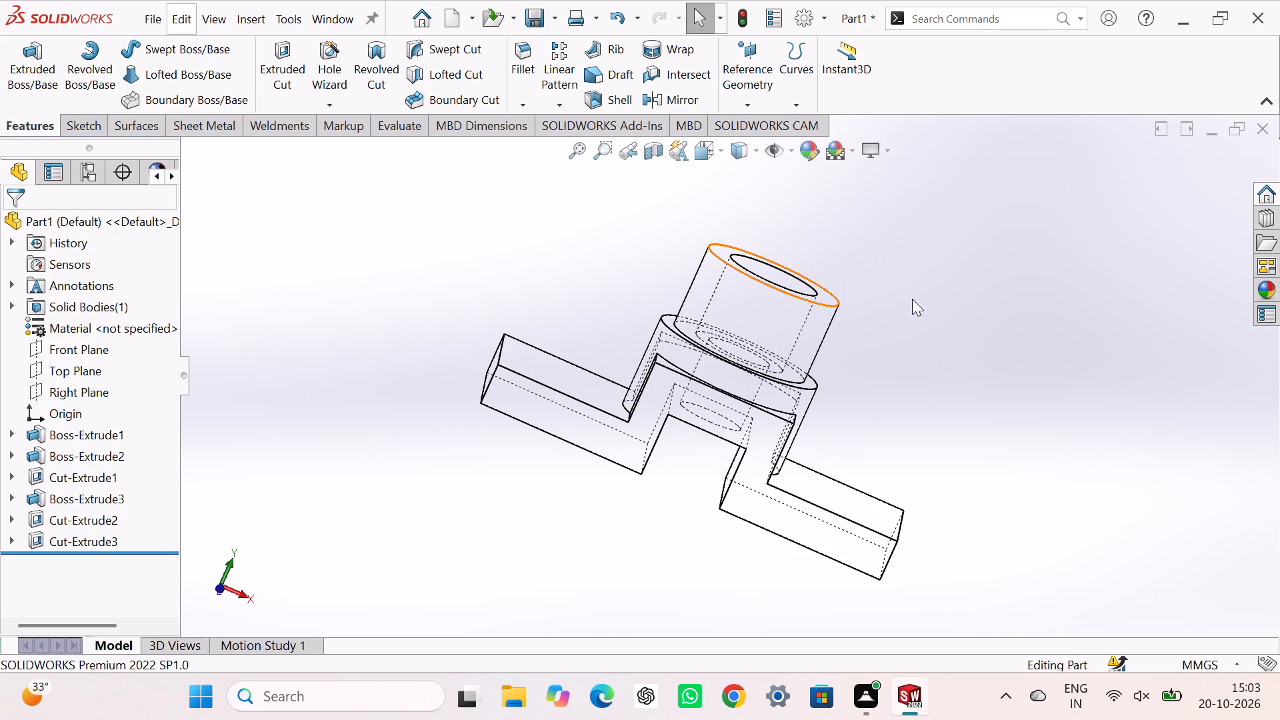
{"action": "left_click", "coordinate": [930, 318]}
{"action": "key", "text": "ctrl+1"}
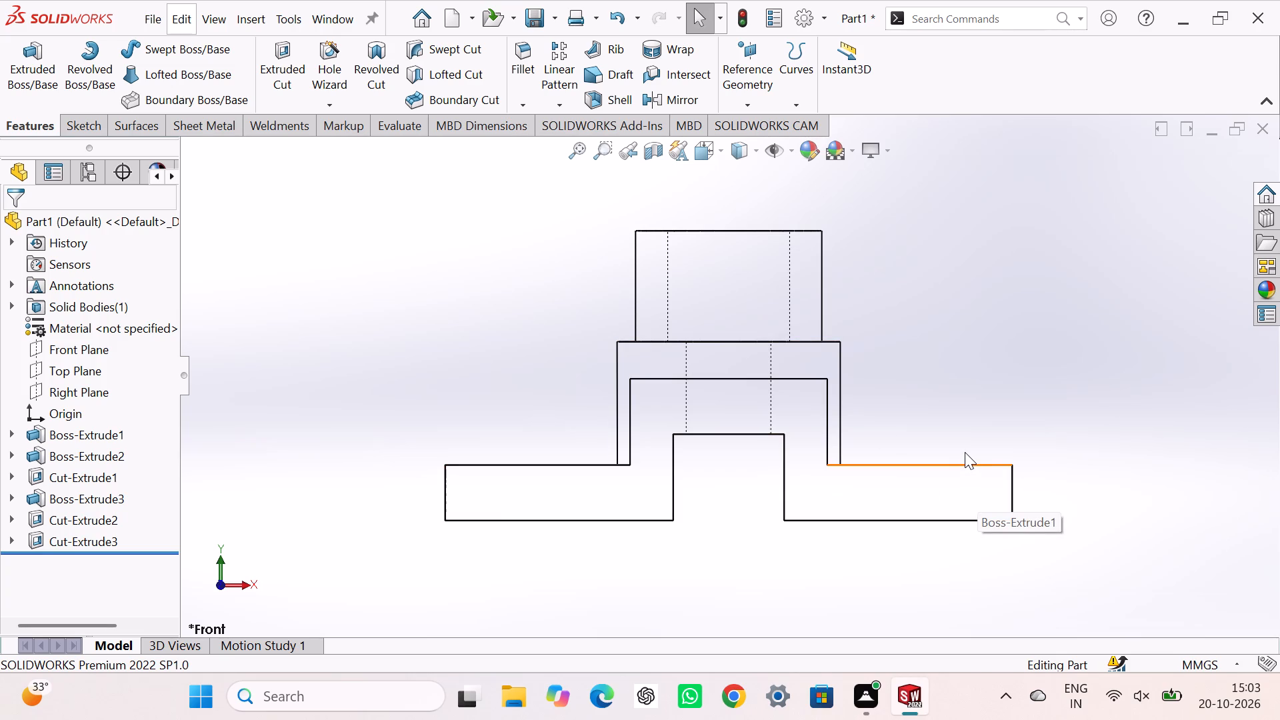
Display the part shaded with edges in the isometric view.
{"action": "left_click", "coordinate": [757, 156]}
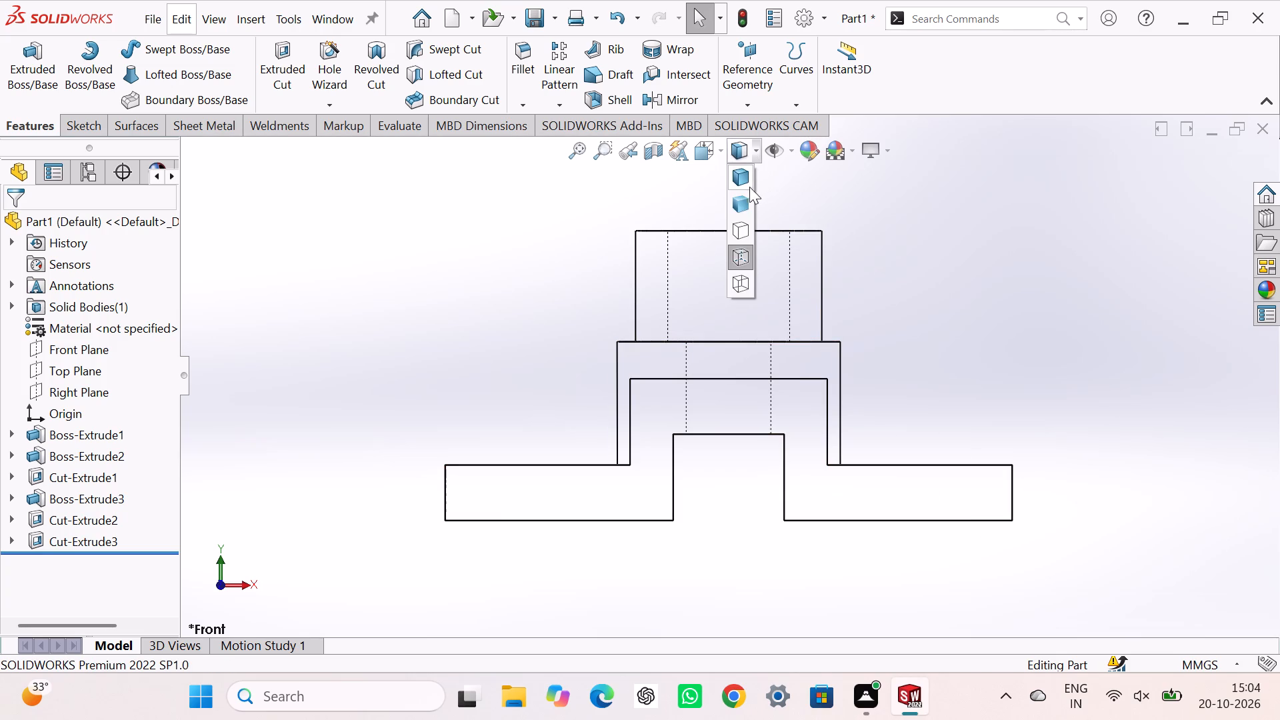
{"action": "left_click", "coordinate": [745, 187]}
{"action": "left_click", "coordinate": [1037, 288]}
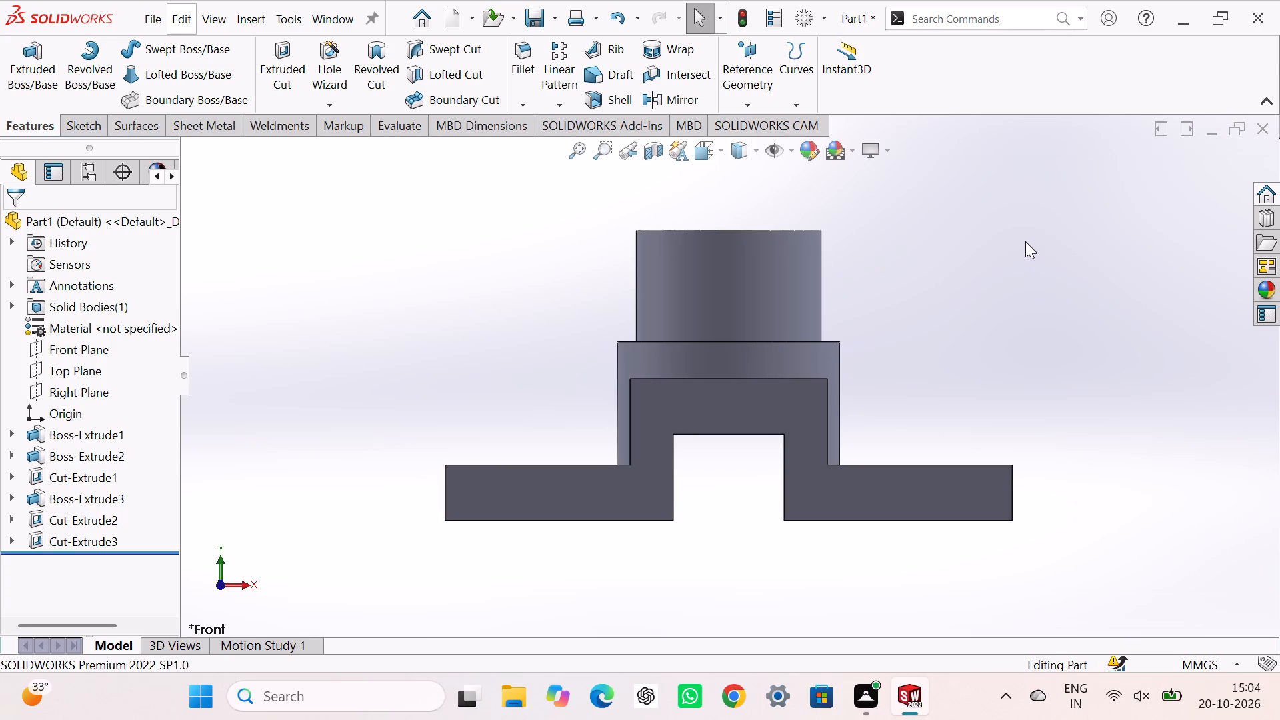
{"action": "key", "text": "ctrl+7"}
{"action": "left_click", "coordinate": [1050, 299]}
Sketch a circle about 5.4 mm in diameter near the front outer corner of the +X side flange's top face.
{"action": "left_click", "coordinate": [846, 473]}
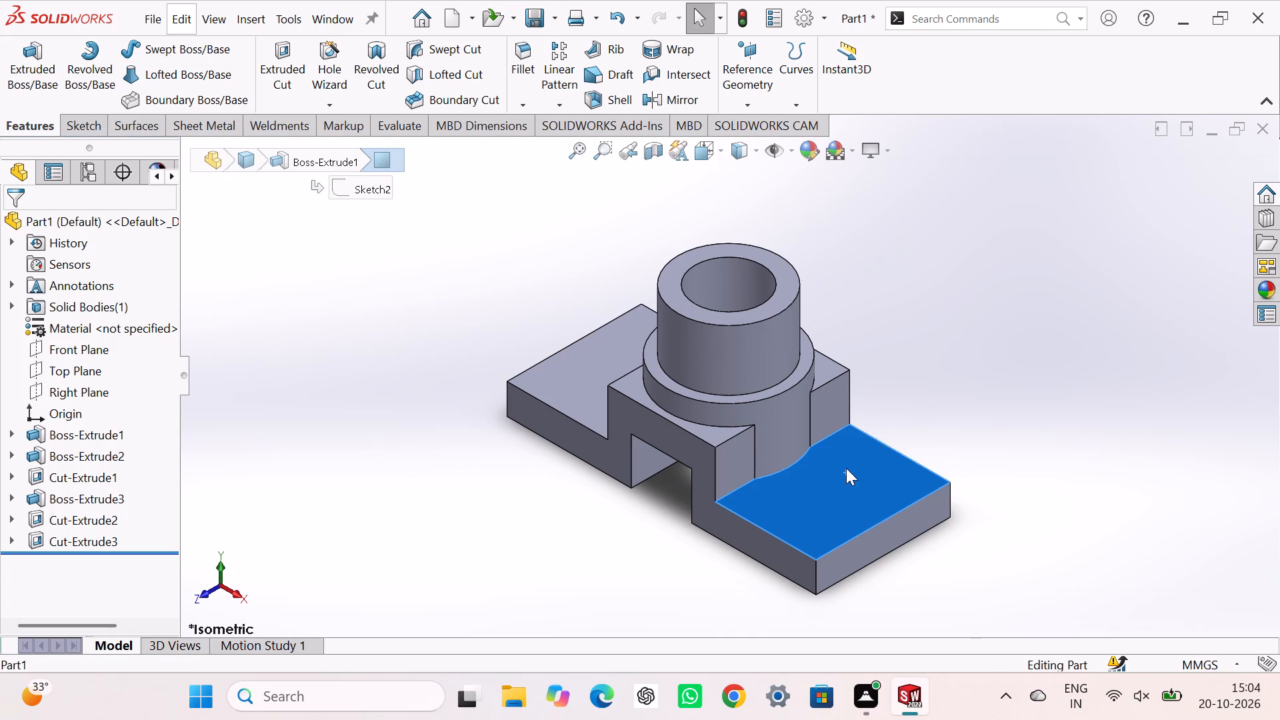
{"action": "left_click", "coordinate": [915, 427]}
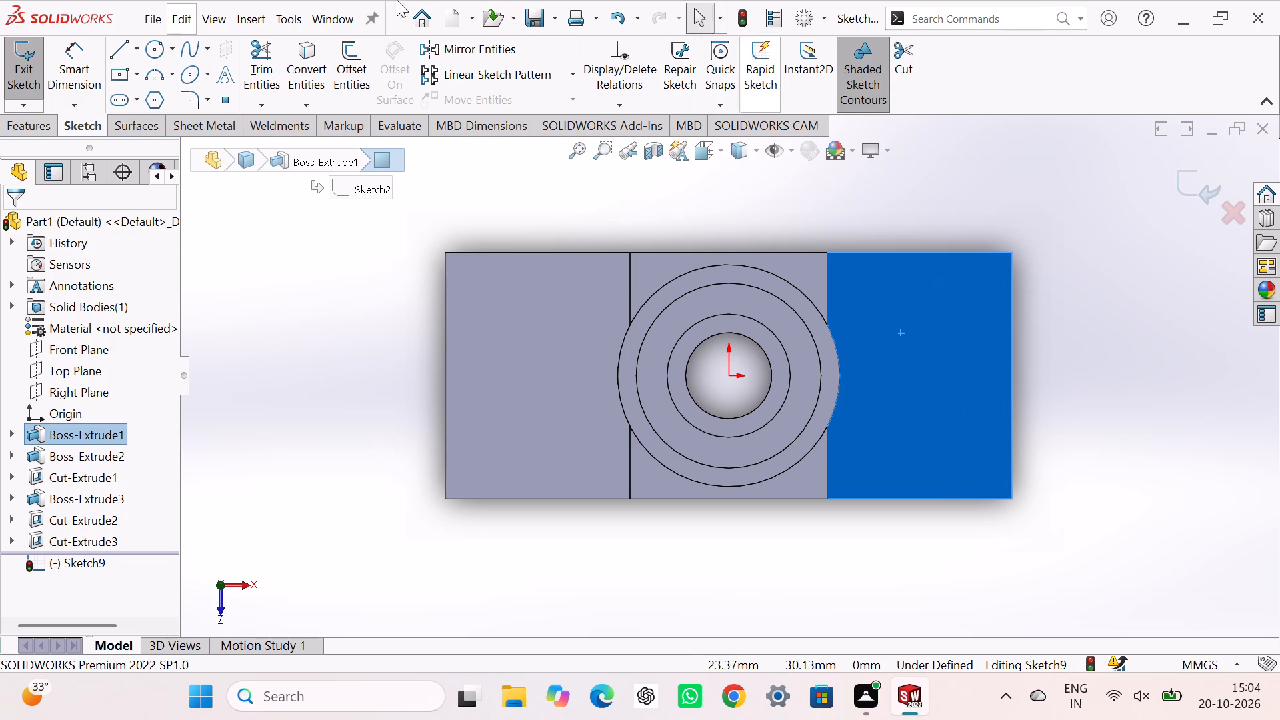
{"action": "left_click", "coordinate": [147, 49]}
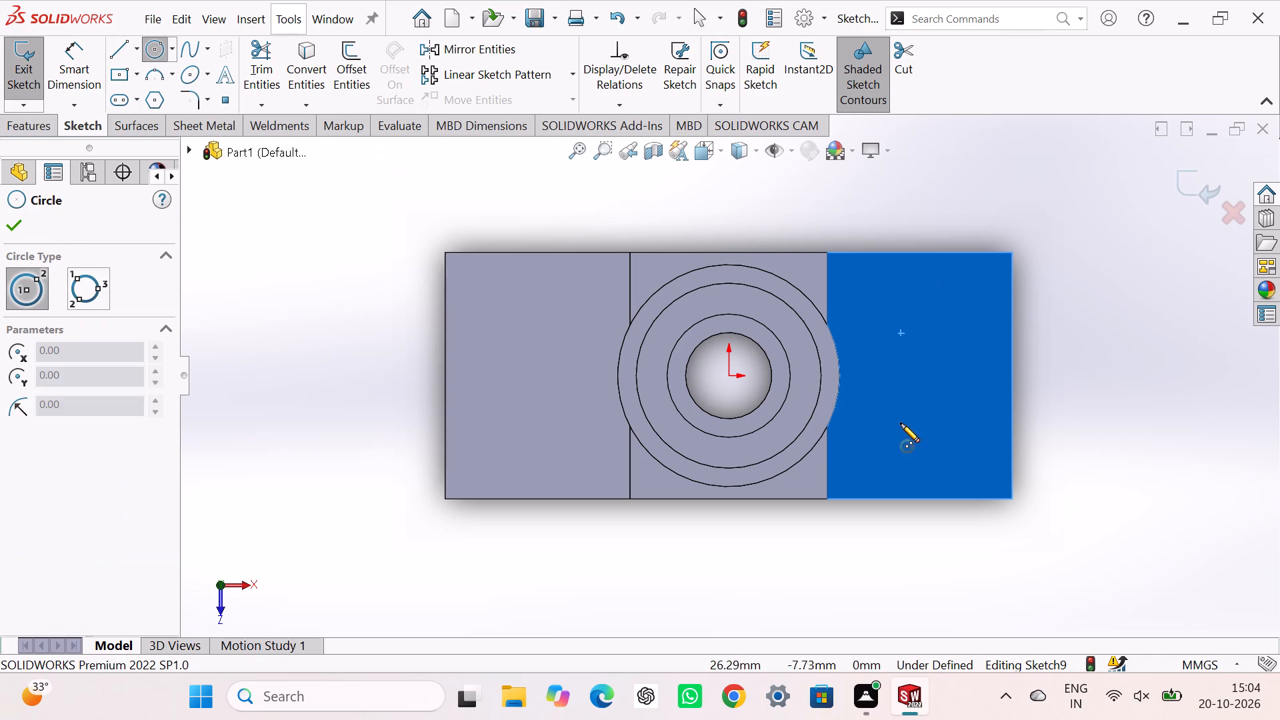
{"action": "left_click", "coordinate": [970, 464]}
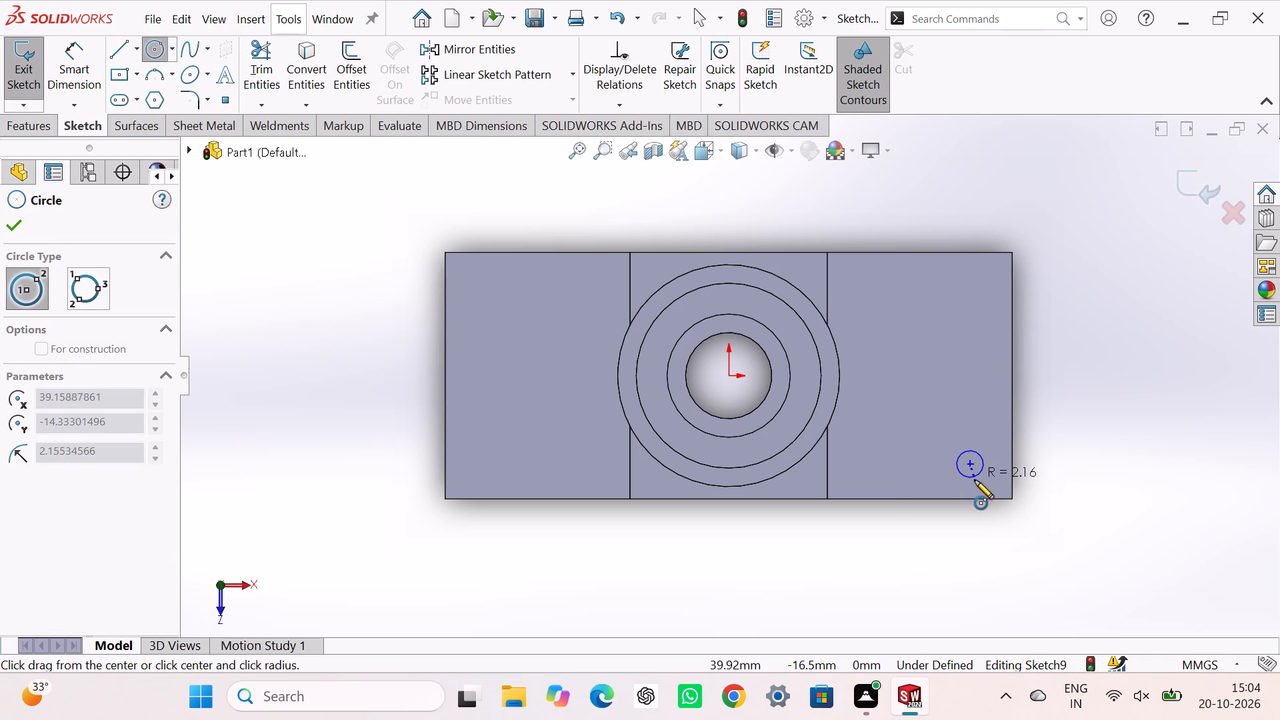
{"action": "left_click", "coordinate": [975, 480]}
Dimension the flange circle's diameter and set it to 5 mm.
{"action": "right_click_drag", "start_coordinate": [1042, 453], "coordinate": [1033, 329]}
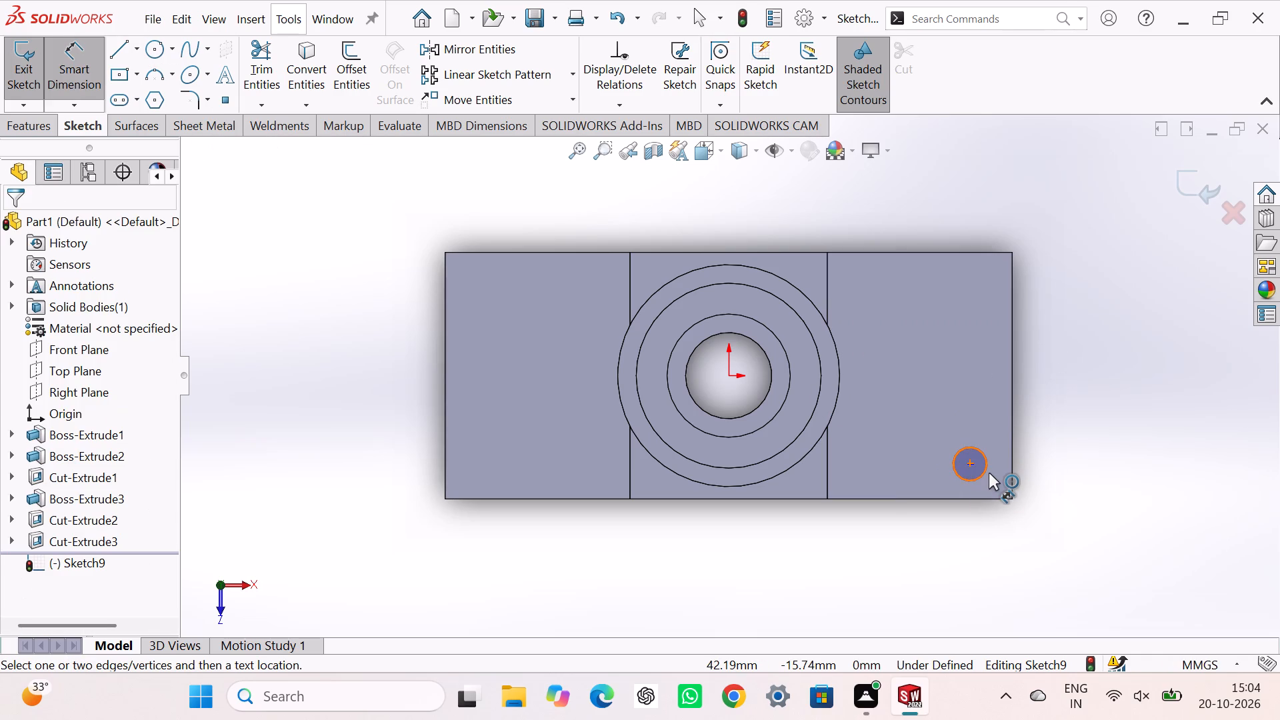
{"action": "left_click", "coordinate": [985, 472]}
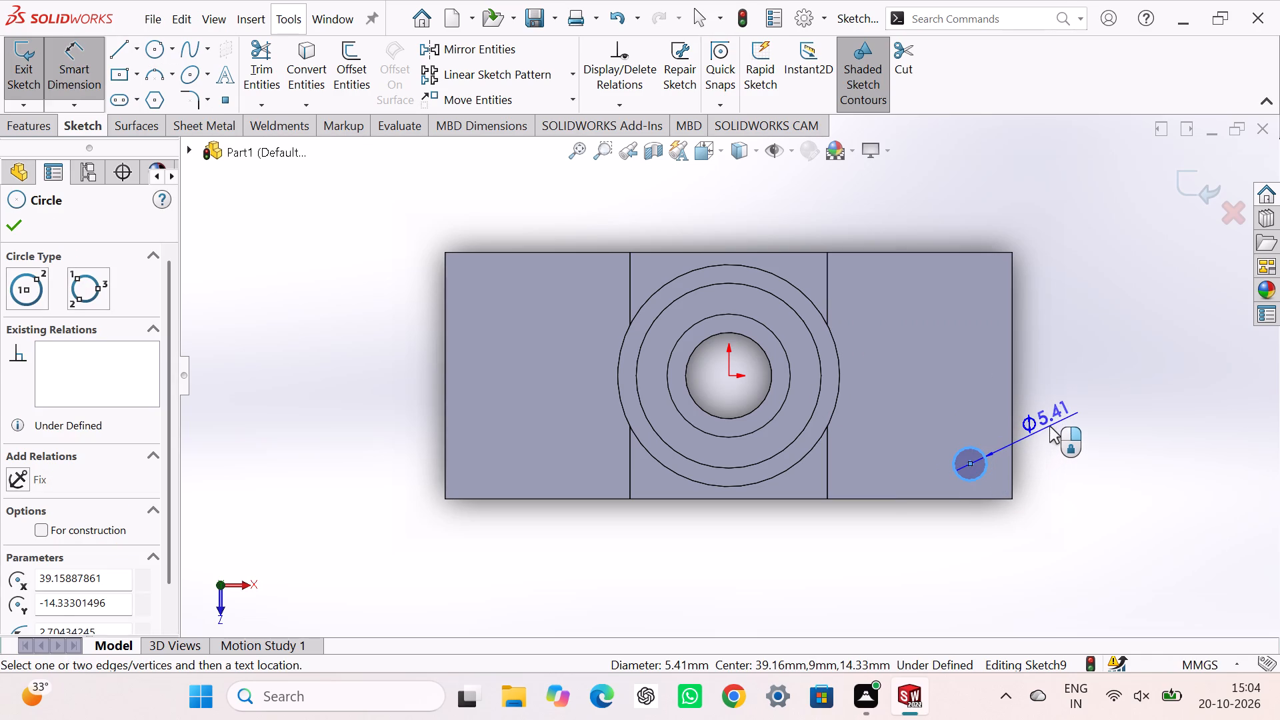
{"action": "left_click", "coordinate": [1049, 426]}
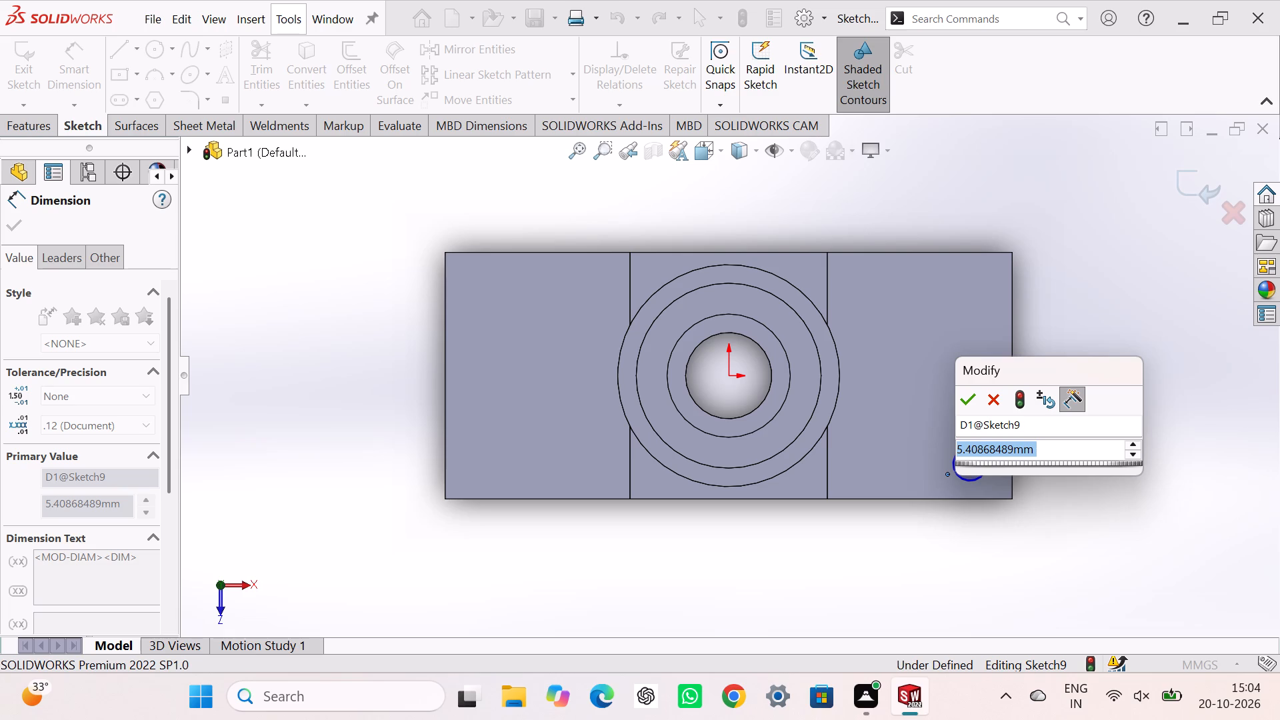
{"action": "key", "text": "Return"}
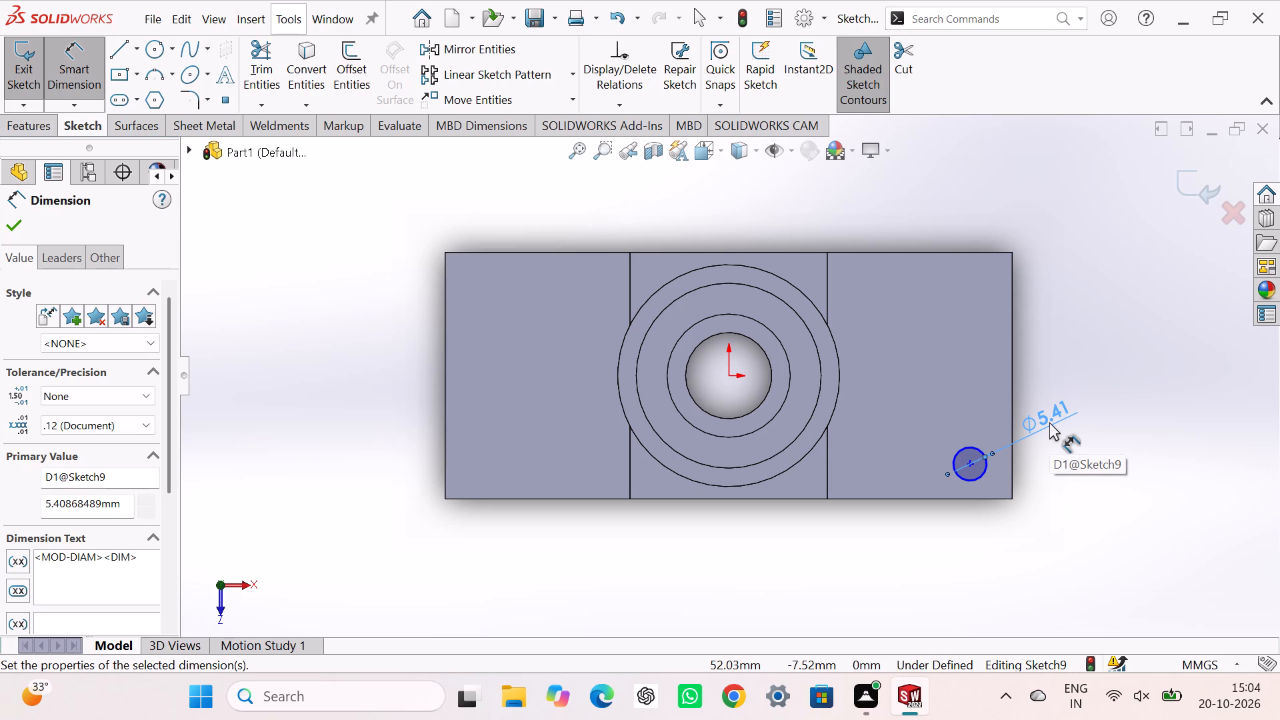
{"action": "double_click", "coordinate": [1049, 422]}
{"action": "key", "text": "5"}
{"action": "key", "text": "Return"}
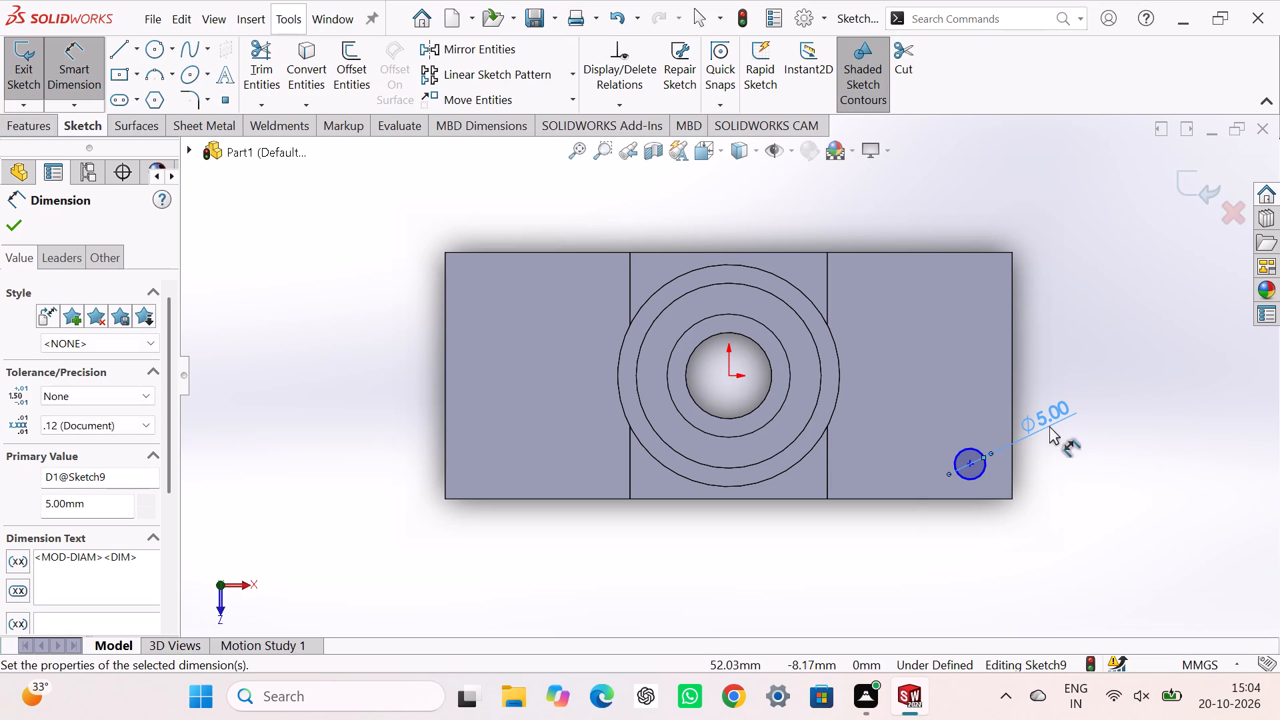
Locate the circle's centre 9 mm from the flange's outer end edge and 9 mm from its front edge.
{"action": "left_click", "coordinate": [967, 463]}
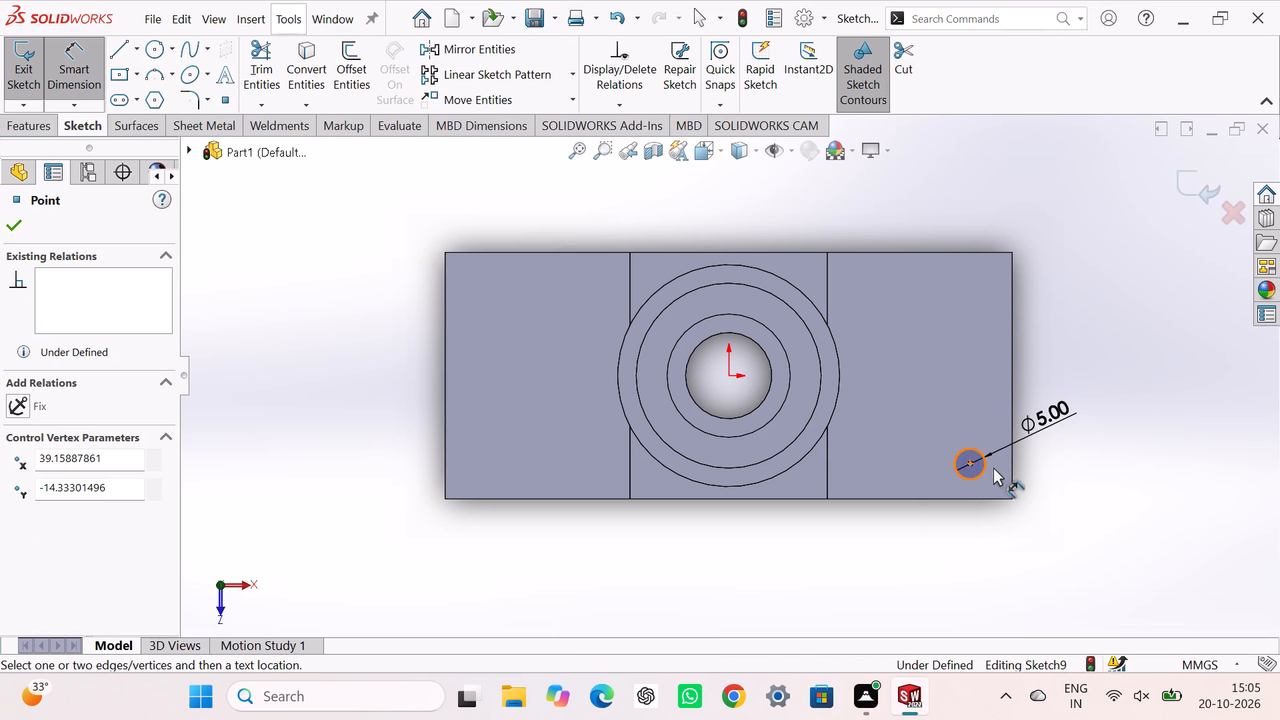
{"action": "left_click_drag", "start_coordinate": [1011, 459], "coordinate": [1009, 465]}
{"action": "left_click", "coordinate": [991, 570]}
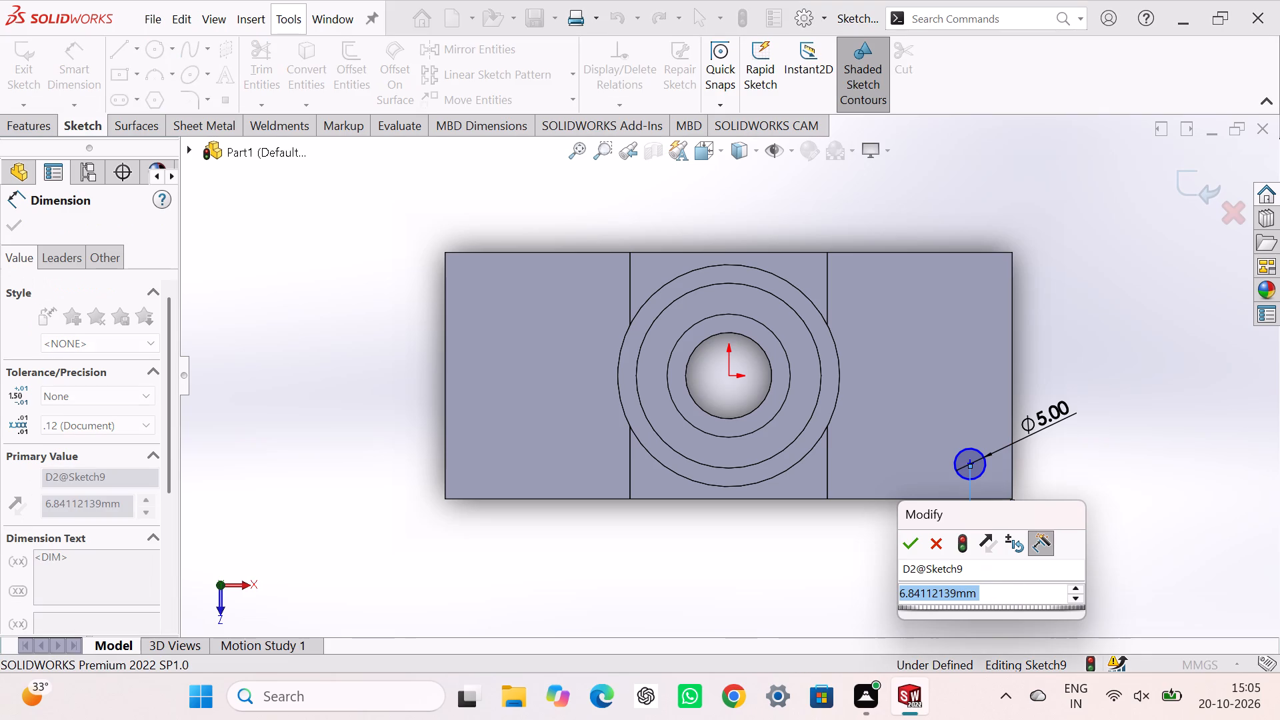
{"action": "key", "text": "9"}
{"action": "key", "text": "Return"}
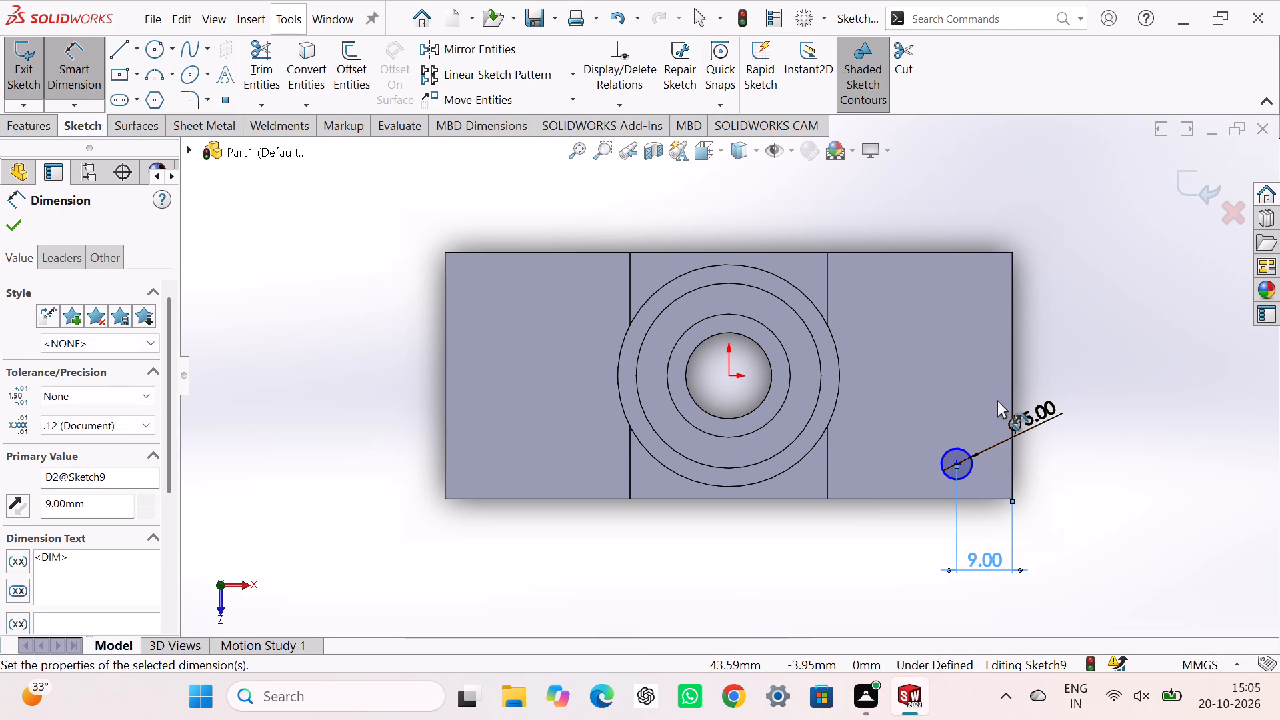
{"action": "left_click", "coordinate": [972, 500]}
{"action": "left_click", "coordinate": [957, 463]}
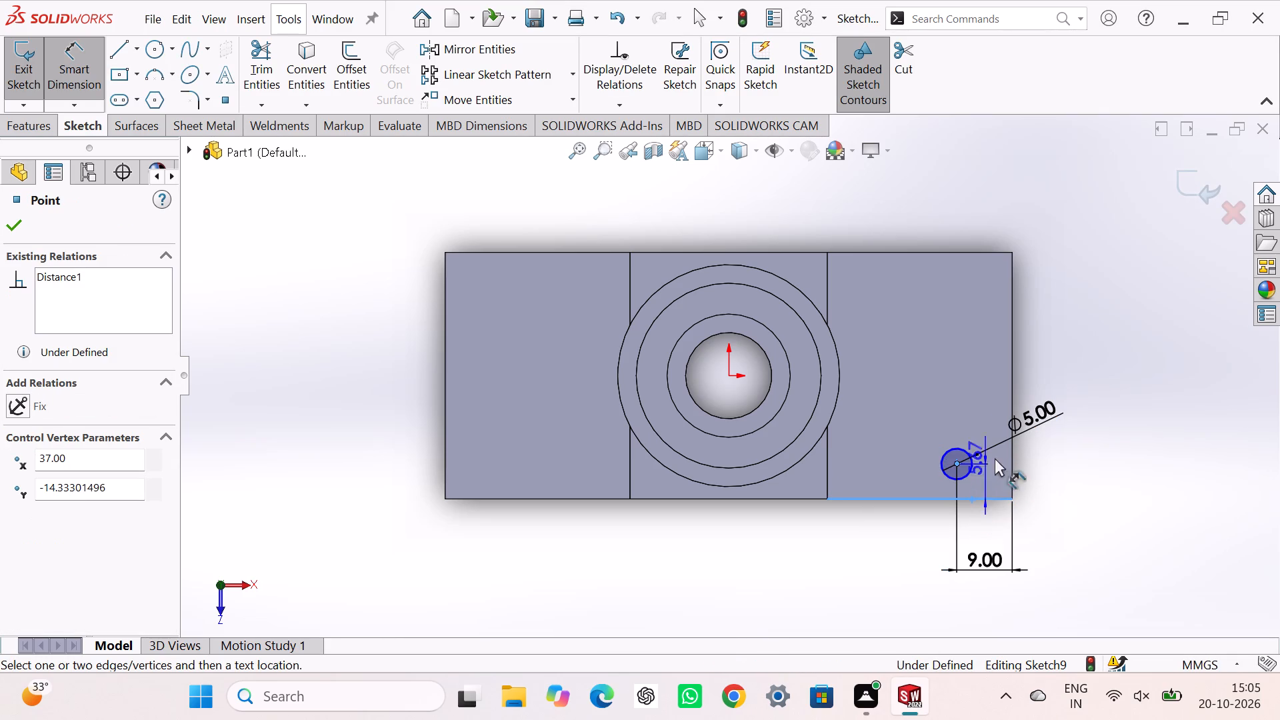
{"action": "left_click", "coordinate": [1061, 445]}
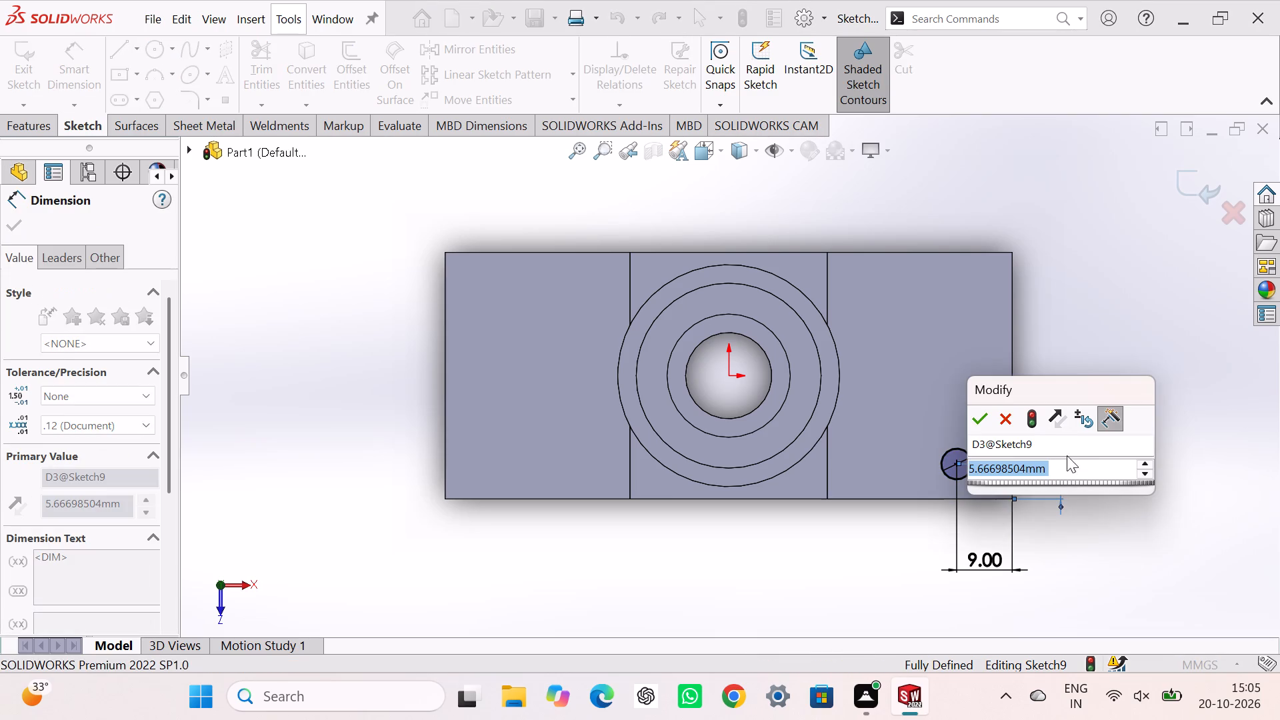
{"action": "key", "text": "9"}
{"action": "key", "text": "Return"}
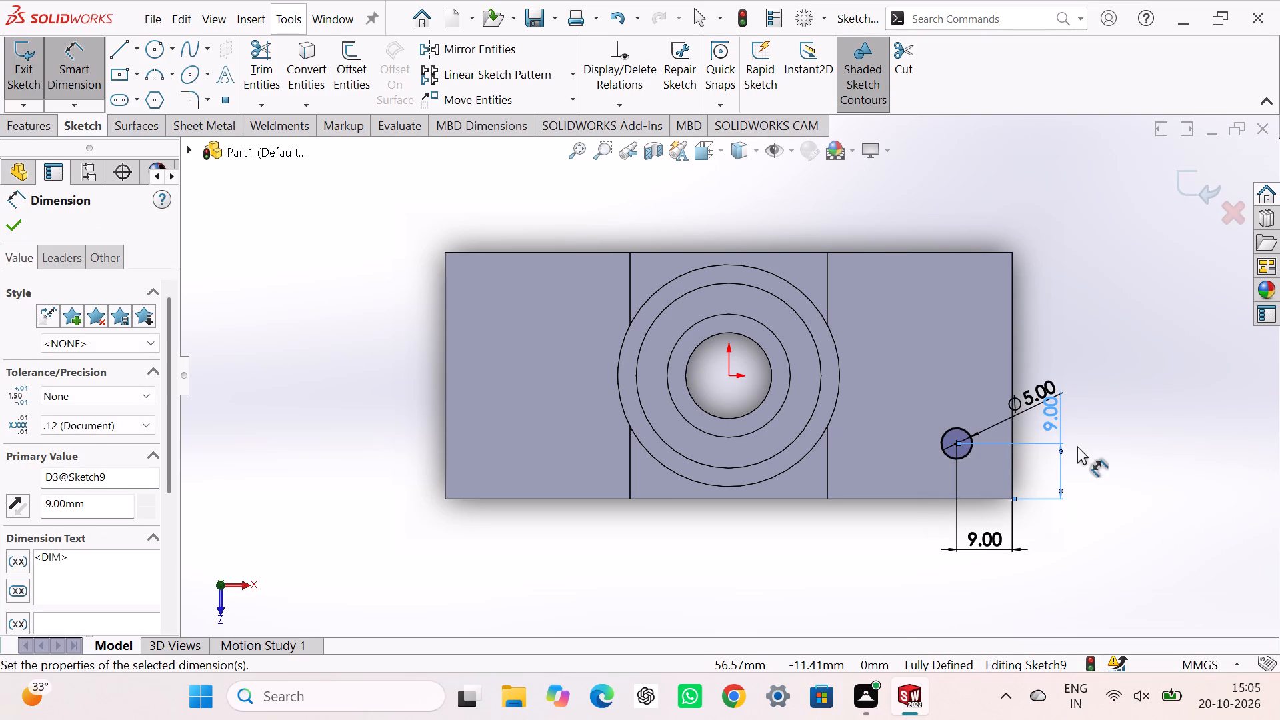
Set the flange circle's diameter to 9 mm and move the 9 mm front-edge dimension outward, clear of the diameter dimension.
{"action": "double_click", "coordinate": [1028, 403]}
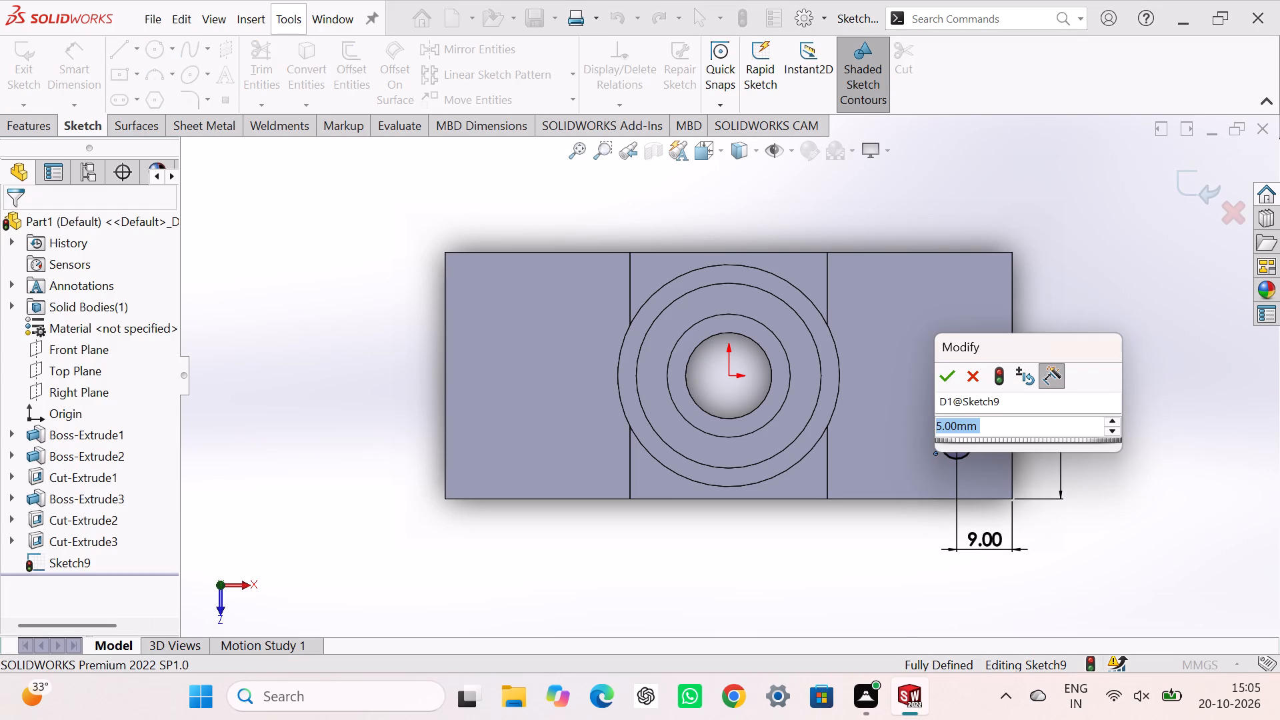
{"action": "key", "text": "9"}
{"action": "key", "text": "Return"}
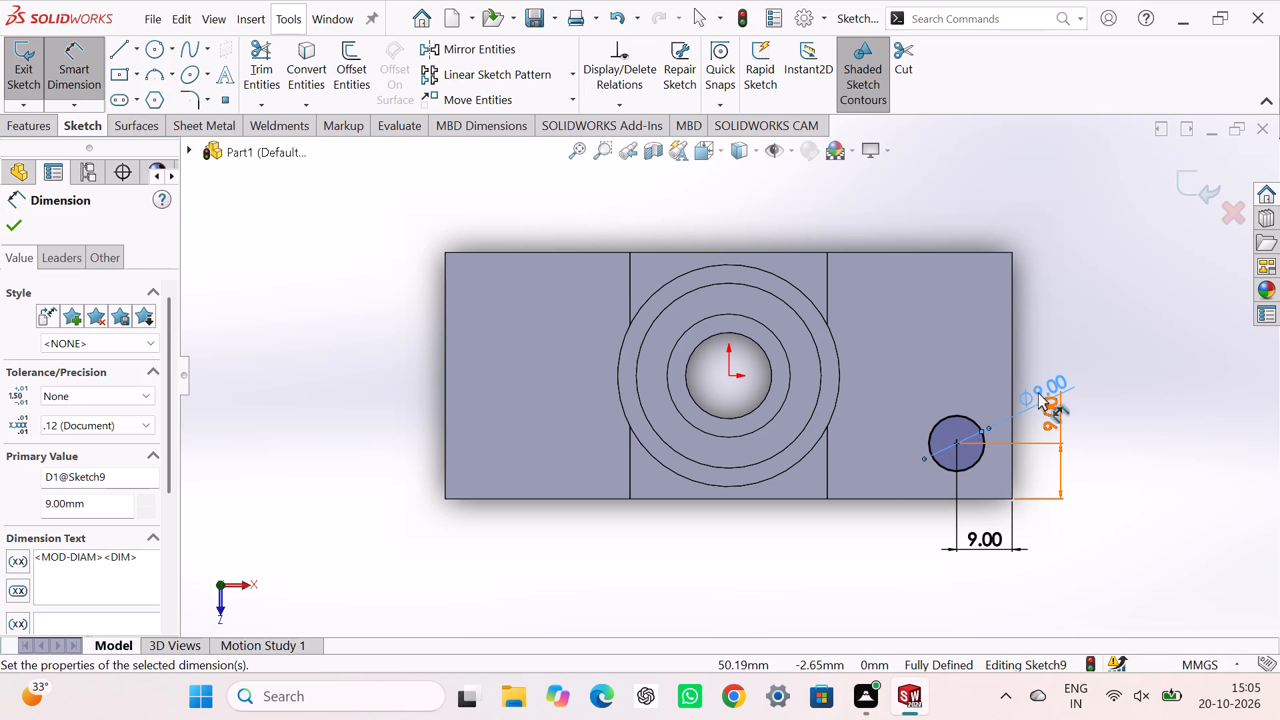
{"action": "left_click_drag", "start_coordinate": [1042, 392], "coordinate": [1072, 451]}
{"action": "left_click", "coordinate": [1099, 391]}
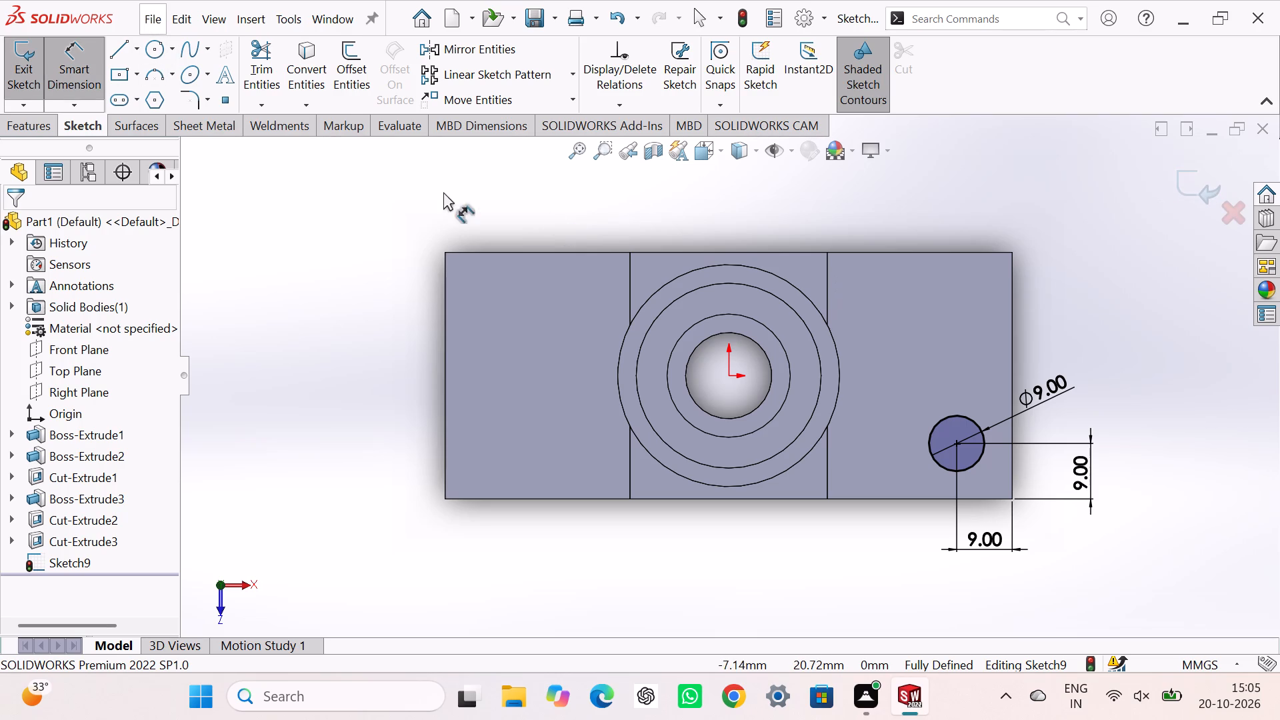
Draw a horizontal centerline about 57 mm long from the origin past the flange's outer end.
{"action": "left_click", "coordinate": [136, 49]}
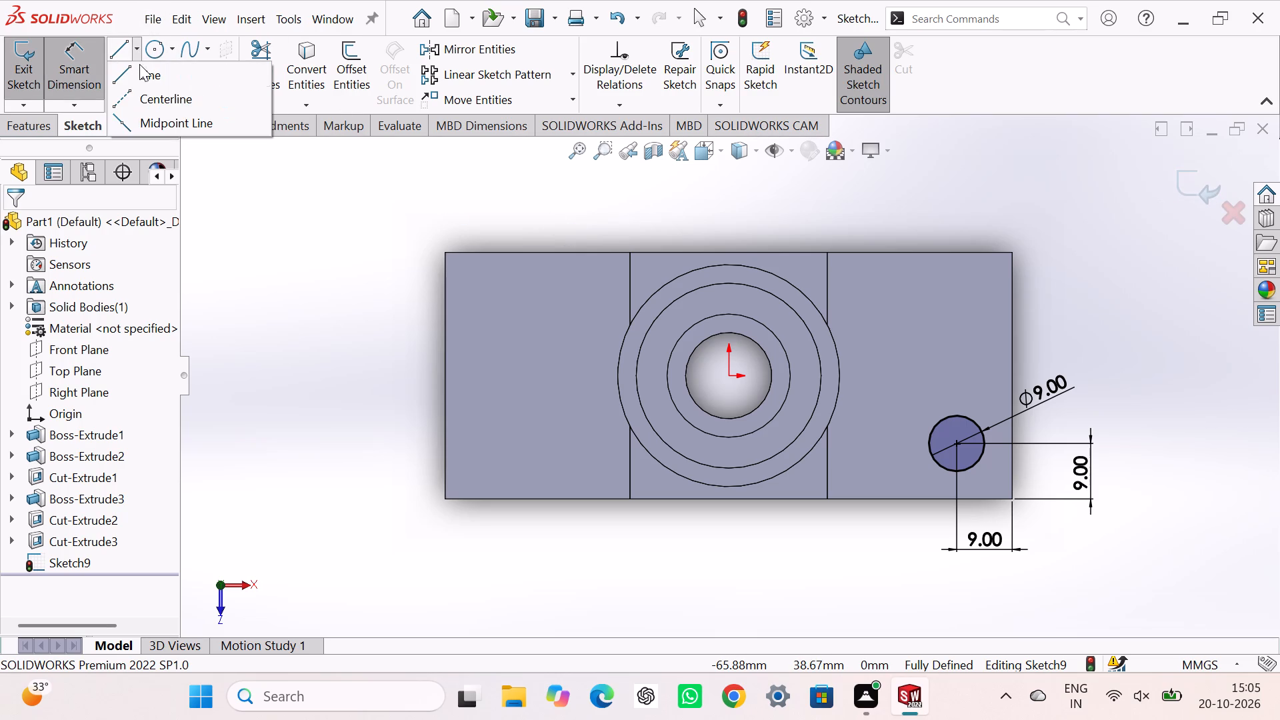
{"action": "left_click", "coordinate": [147, 101]}
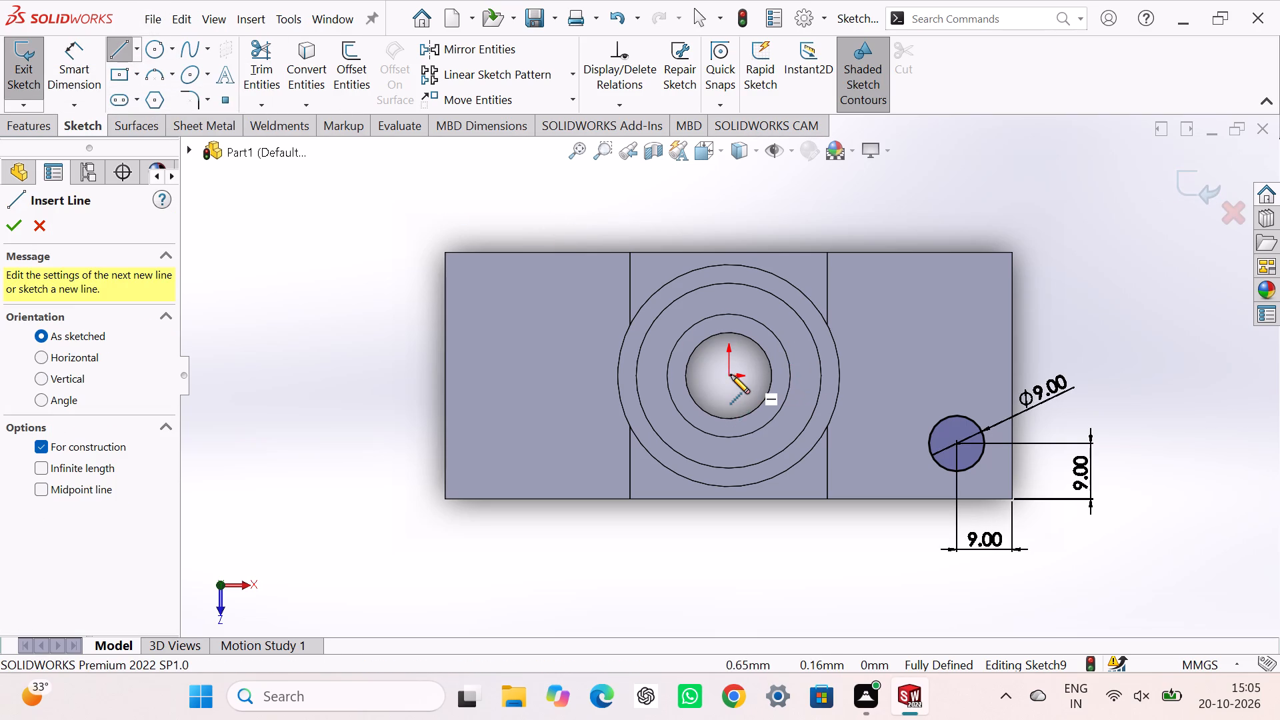
{"action": "left_click", "coordinate": [728, 375]}
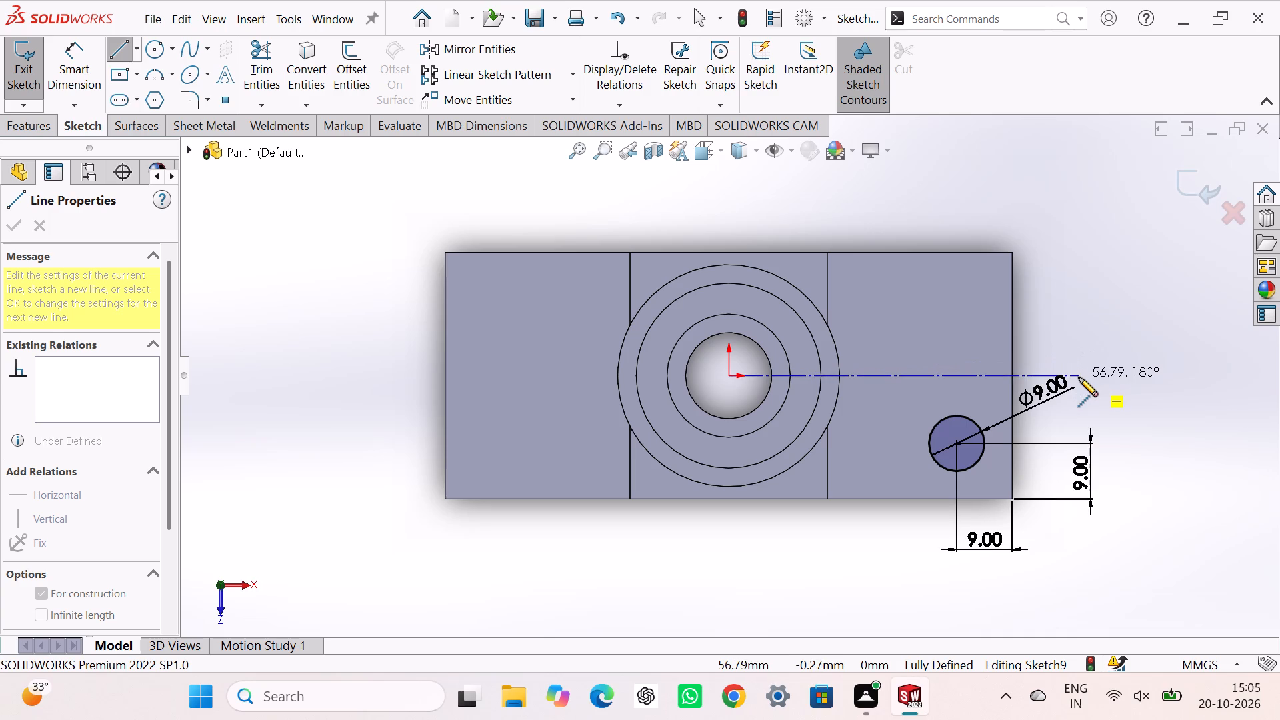
{"action": "left_click", "coordinate": [1079, 378]}
{"action": "right_click", "coordinate": [1077, 283]}
{"action": "left_click", "coordinate": [1083, 291]}
{"action": "left_click", "coordinate": [1070, 263]}
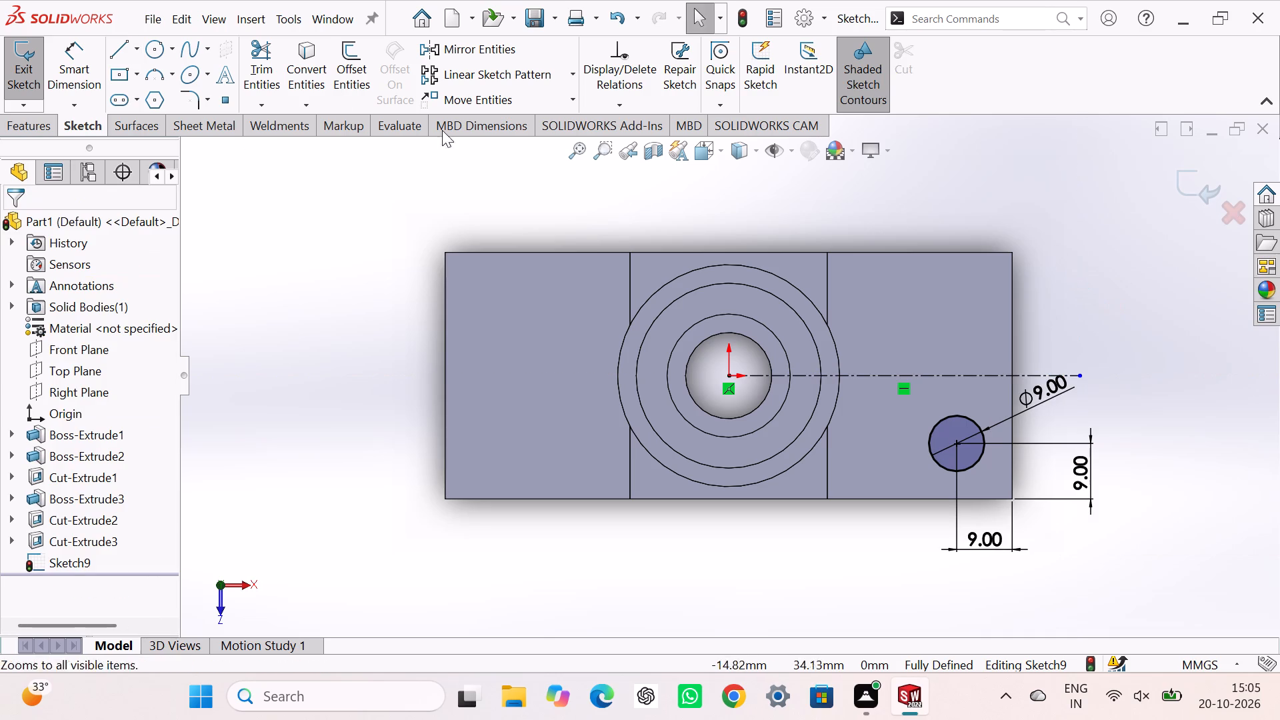
Draw a vertical centerline about 30 mm long from the origin past the part's rear edge.
{"action": "left_click", "coordinate": [173, 51]}
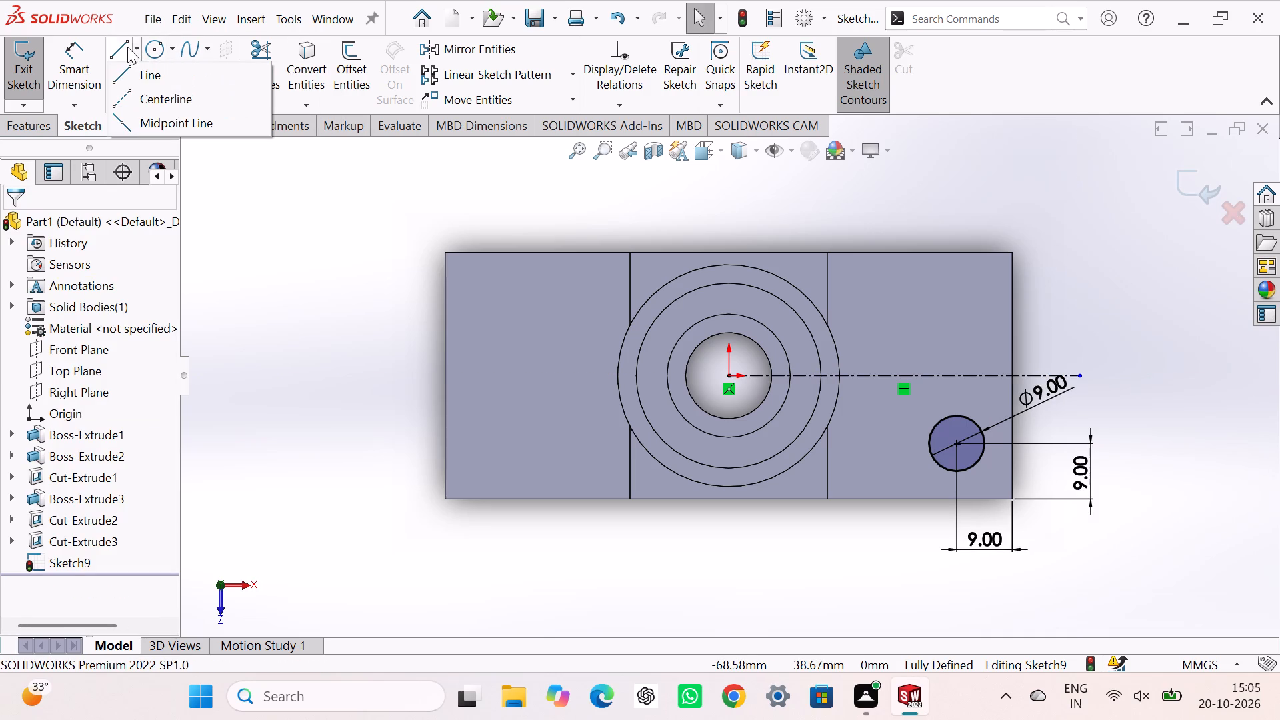
{"action": "left_click", "coordinate": [149, 99]}
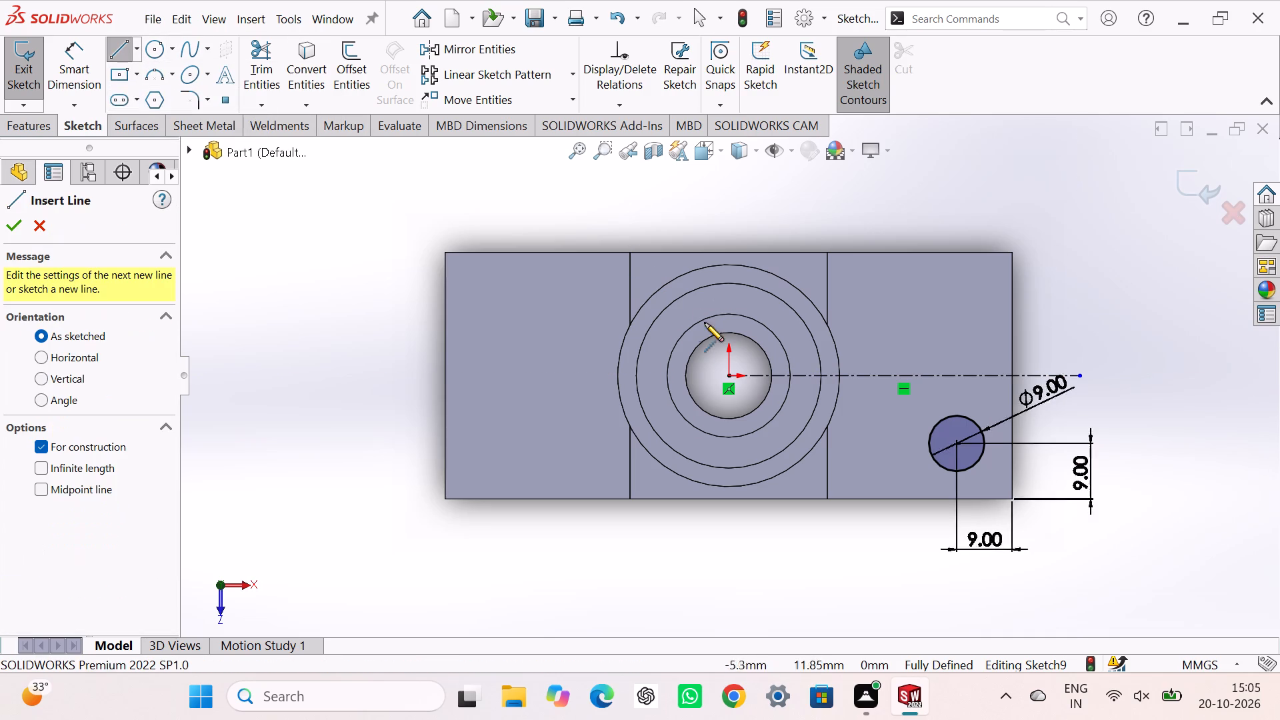
{"action": "left_click", "coordinate": [730, 375]}
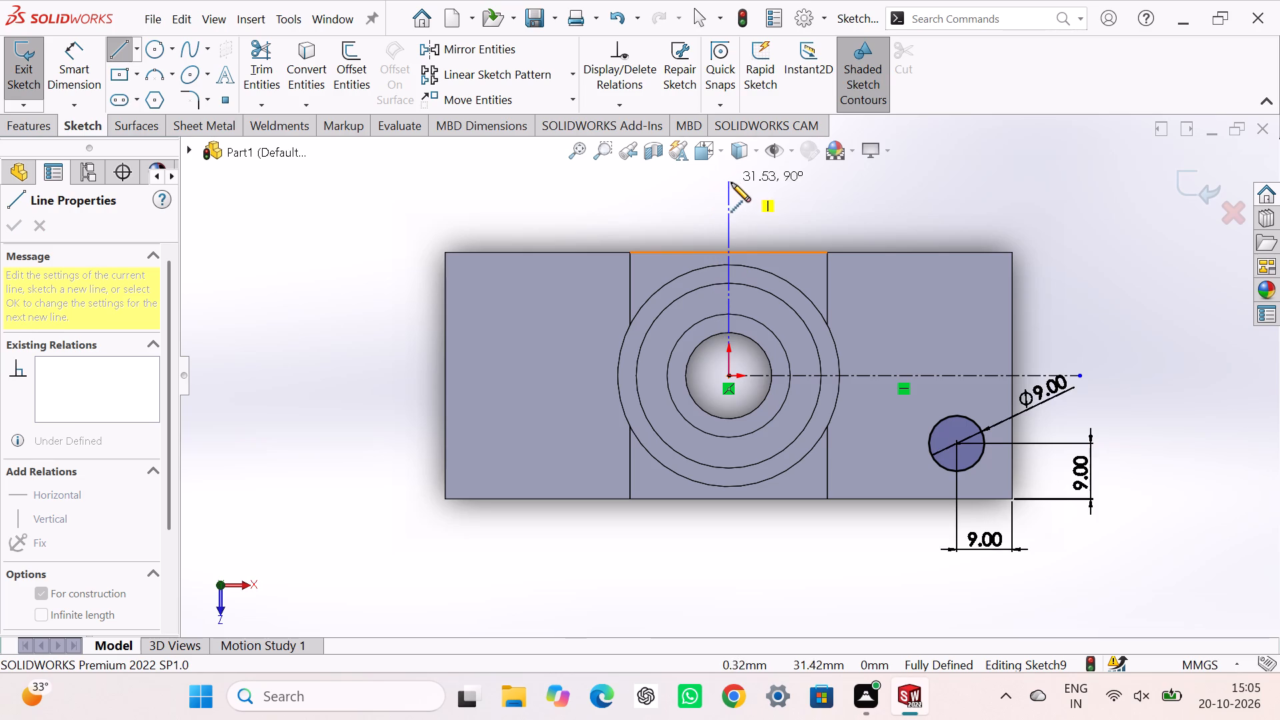
{"action": "left_click", "coordinate": [730, 191]}
{"action": "right_click", "coordinate": [657, 201]}
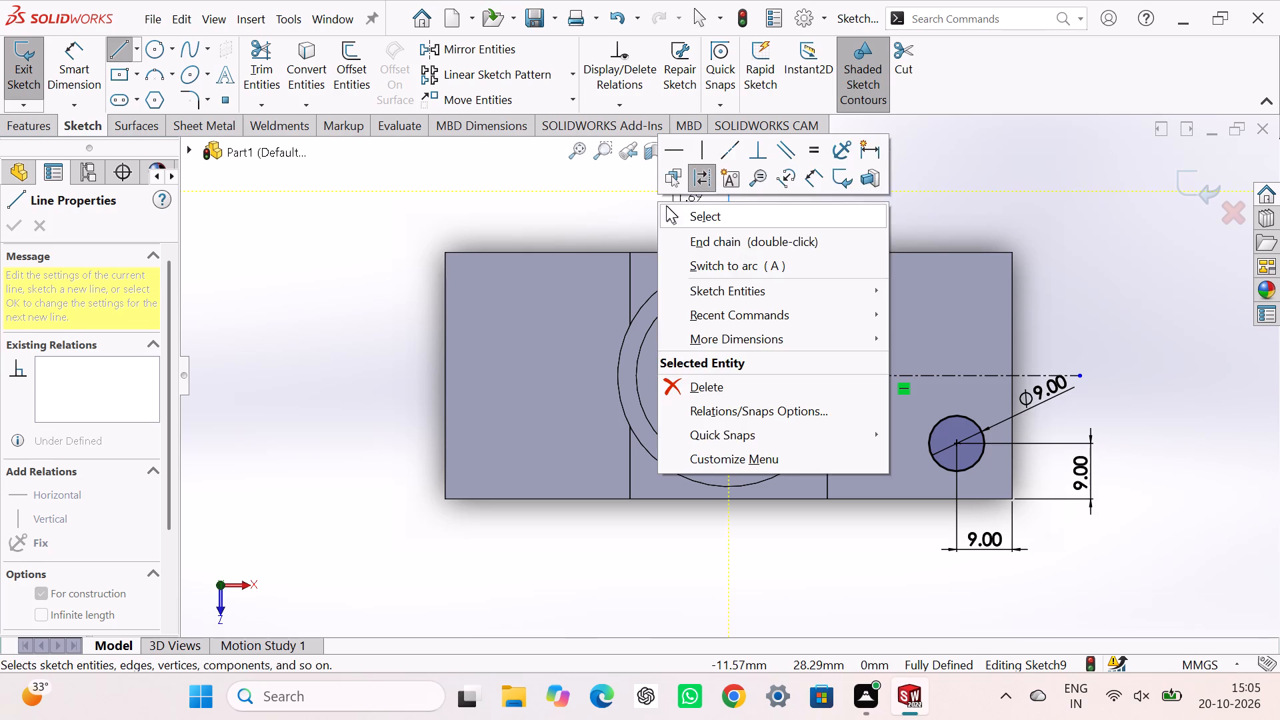
{"action": "left_click", "coordinate": [668, 206]}
{"action": "left_click", "coordinate": [656, 208]}
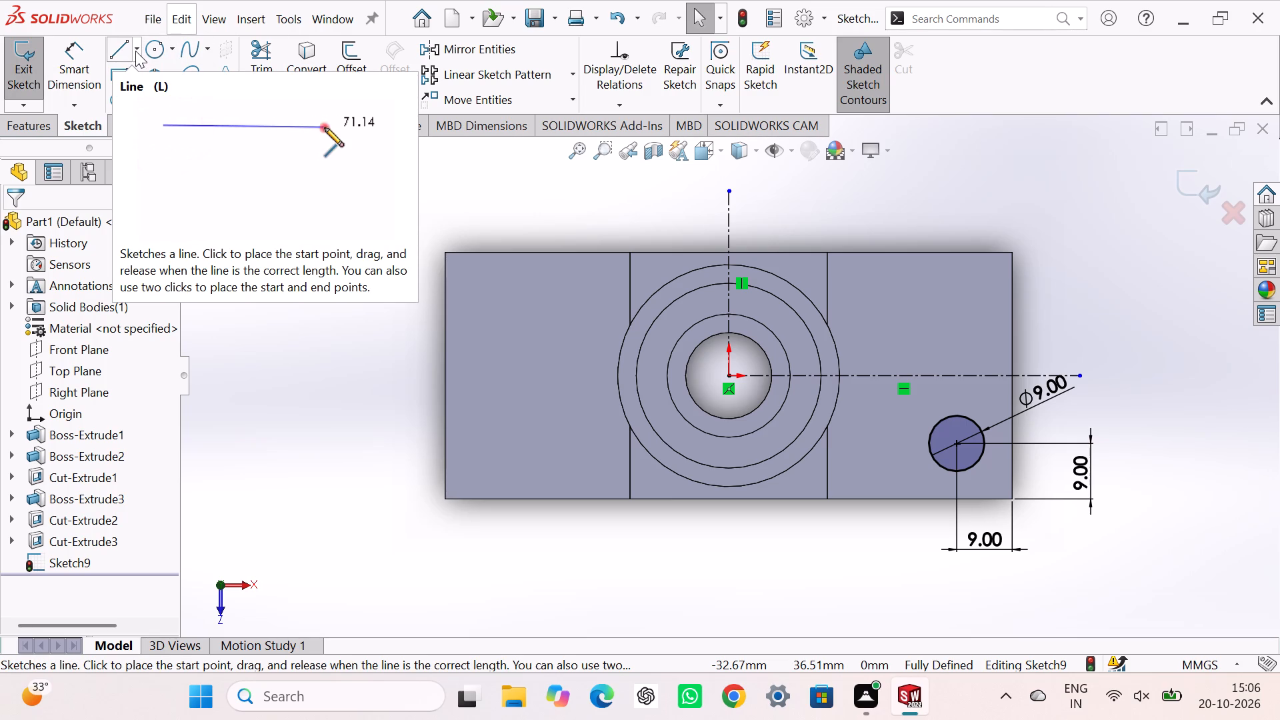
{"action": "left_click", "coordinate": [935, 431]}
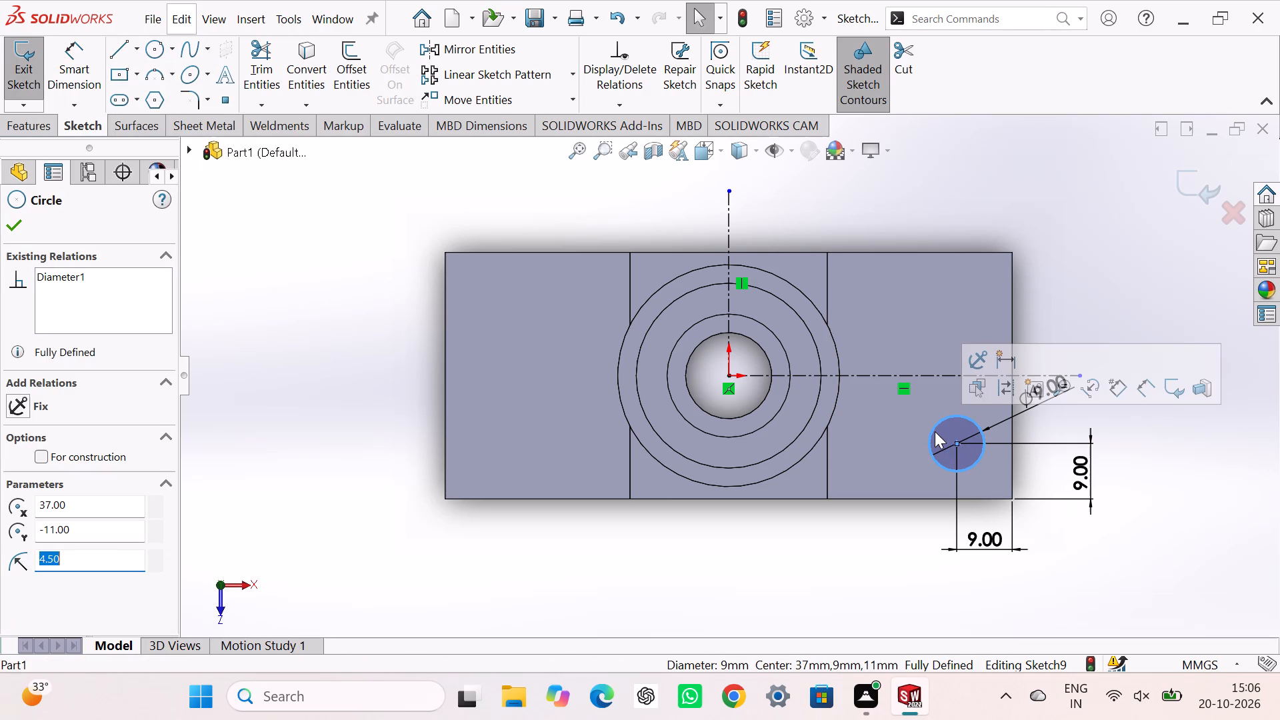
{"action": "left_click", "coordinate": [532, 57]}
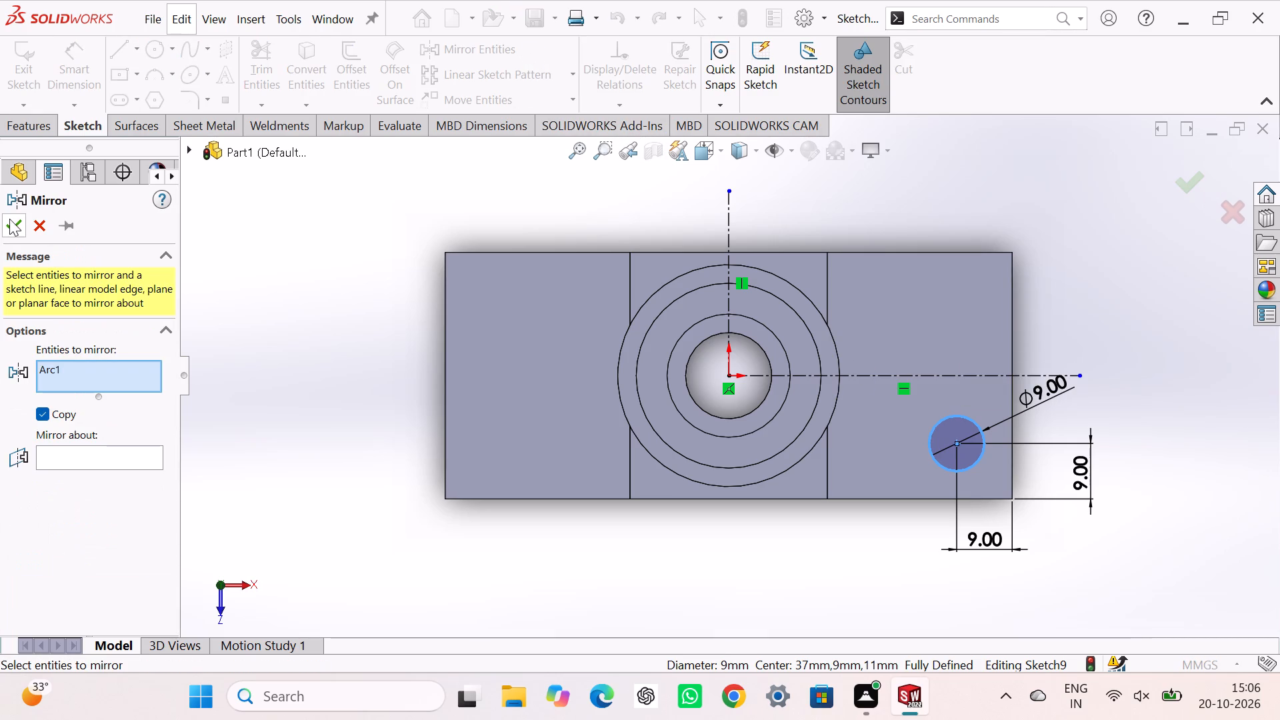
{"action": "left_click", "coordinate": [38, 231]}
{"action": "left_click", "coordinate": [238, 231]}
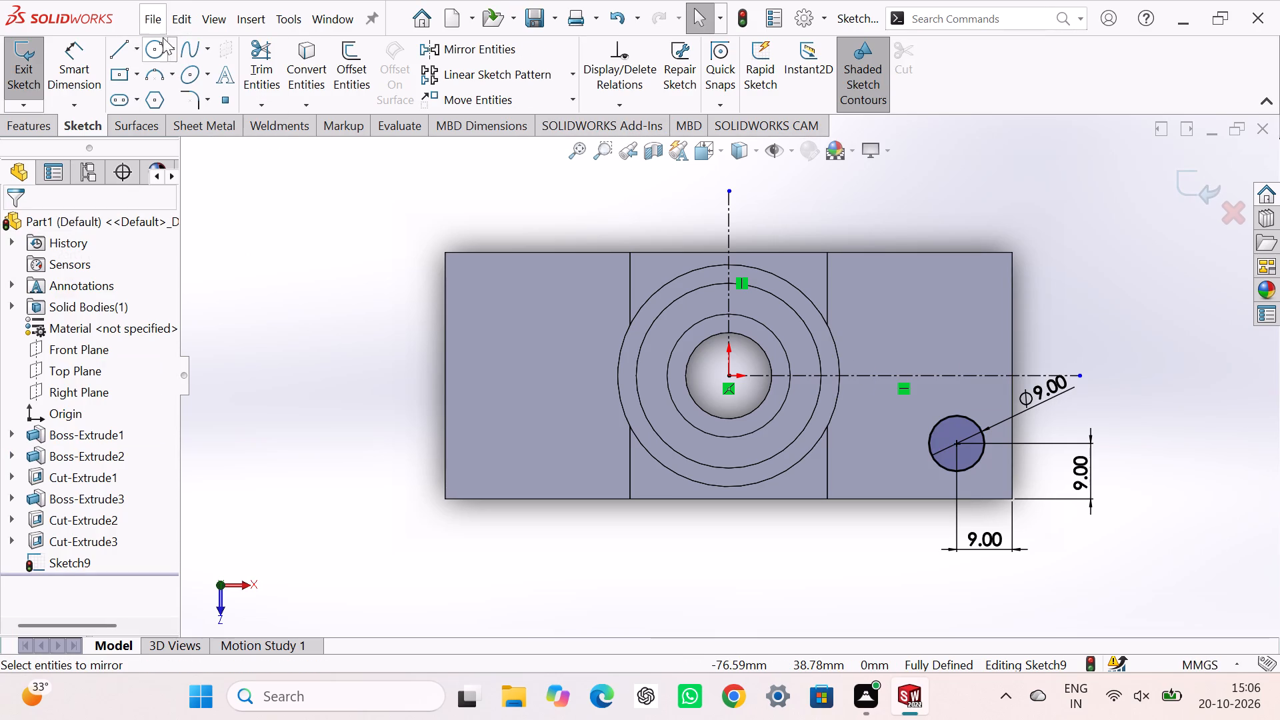
Sketch a second circle about 6.2 mm in diameter near the flange's rear outer corner, vertically aligned with the 9 mm circle.
{"action": "left_click", "coordinate": [155, 47]}
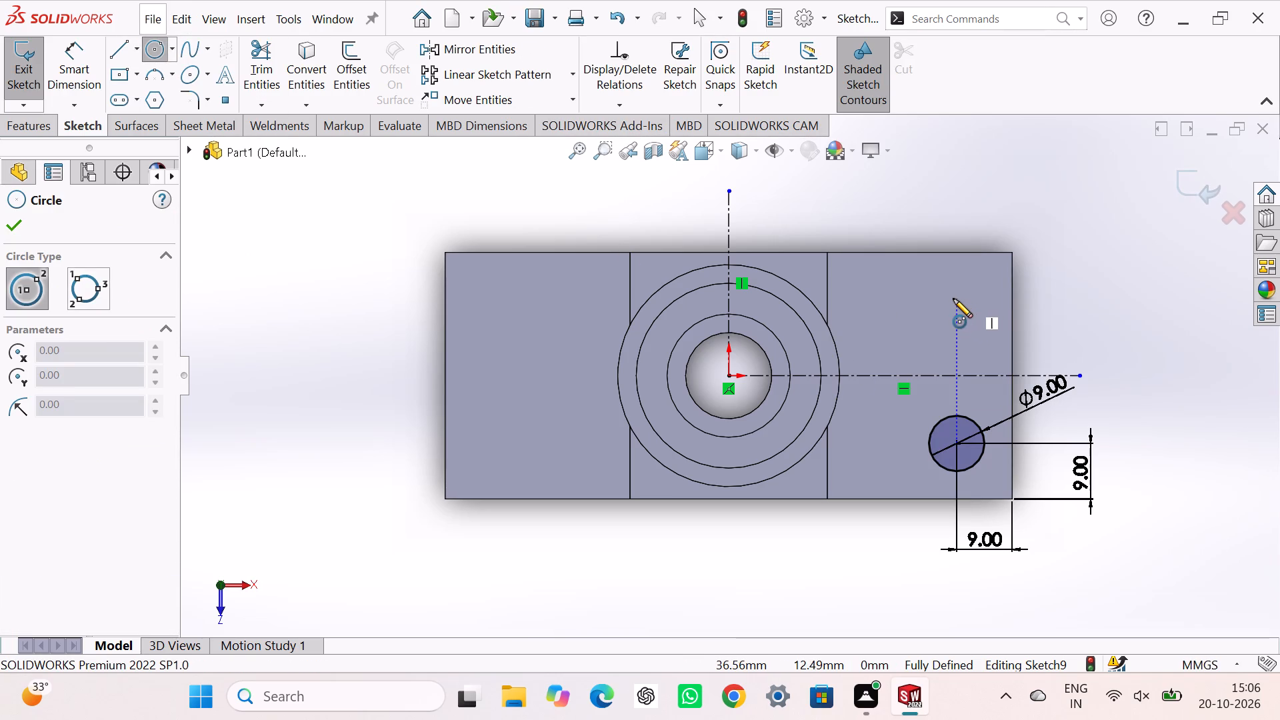
{"action": "left_click", "coordinate": [953, 299]}
{"action": "left_click", "coordinate": [963, 317]}
Dimension the second flange circle's centre 9 mm from the rear edge and 9 mm from the flange's outer end.
{"action": "right_click_drag", "start_coordinate": [1071, 337], "coordinate": [1071, 309]}
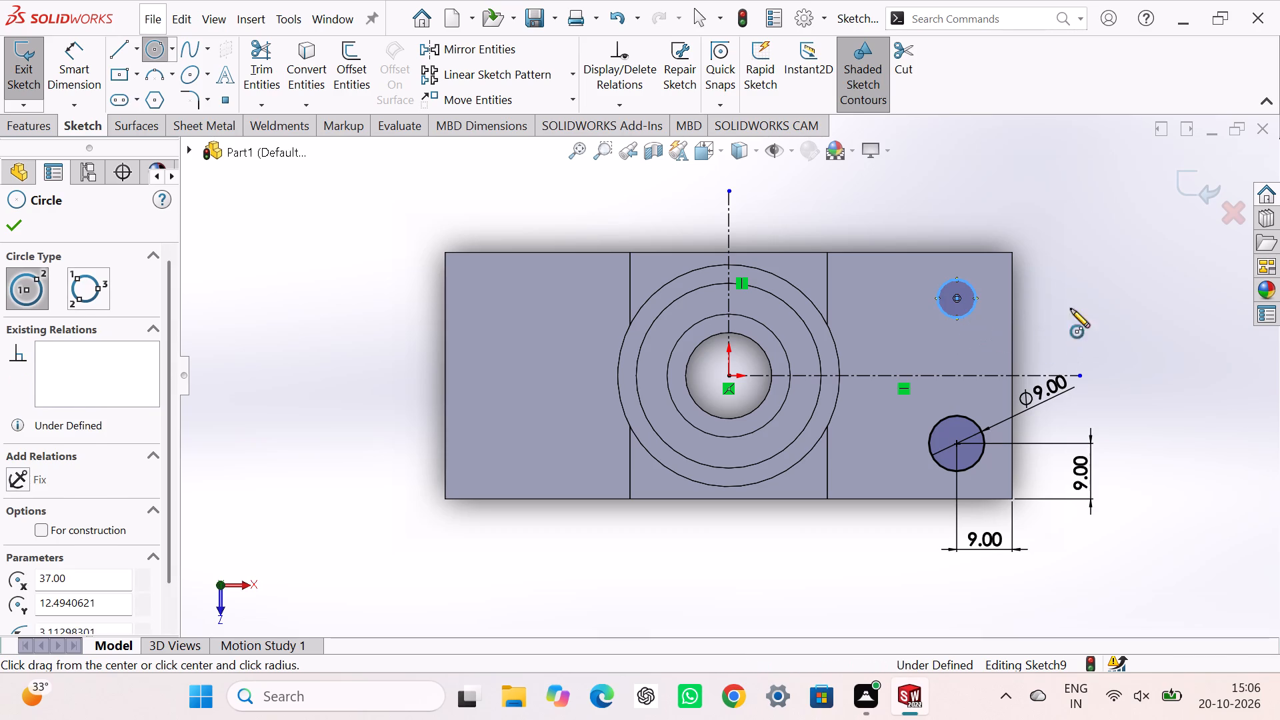
{"action": "right_click_drag", "start_coordinate": [1071, 309], "coordinate": [1071, 203]}
{"action": "left_click", "coordinate": [958, 300]}
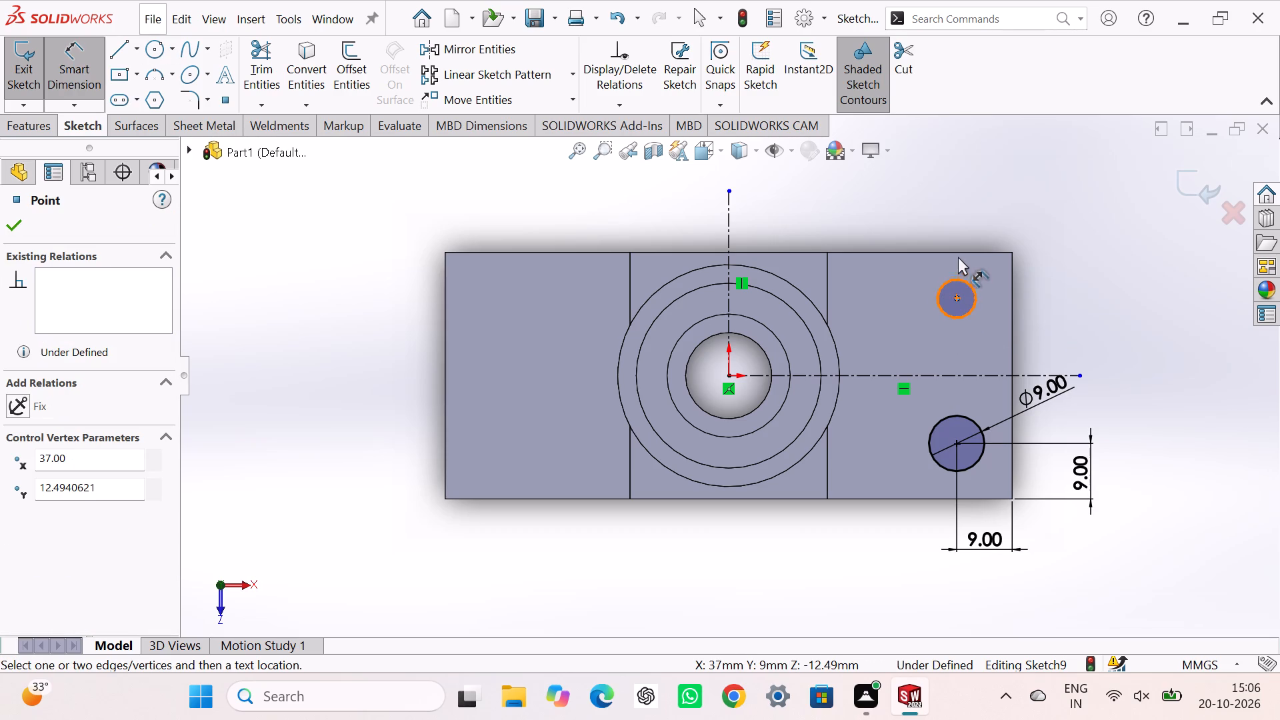
{"action": "left_click", "coordinate": [958, 252]}
{"action": "left_click", "coordinate": [1087, 211]}
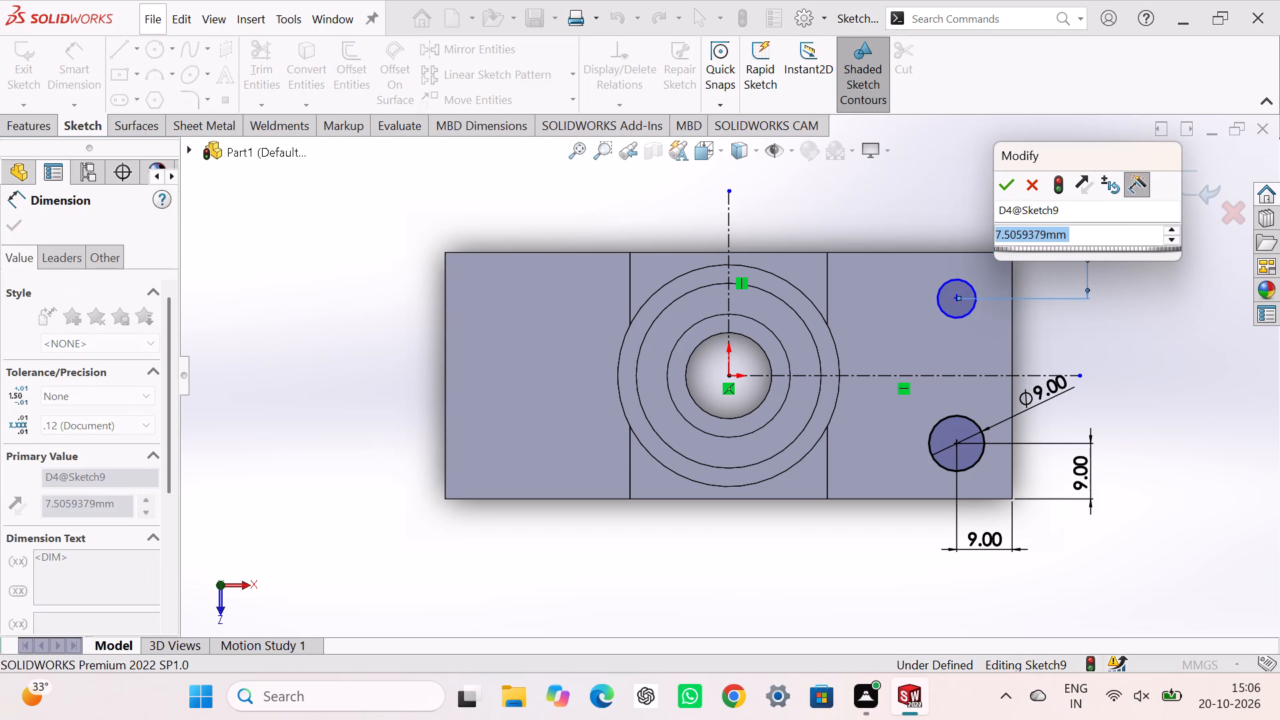
{"action": "key", "text": "9"}
{"action": "key", "text": "Return"}
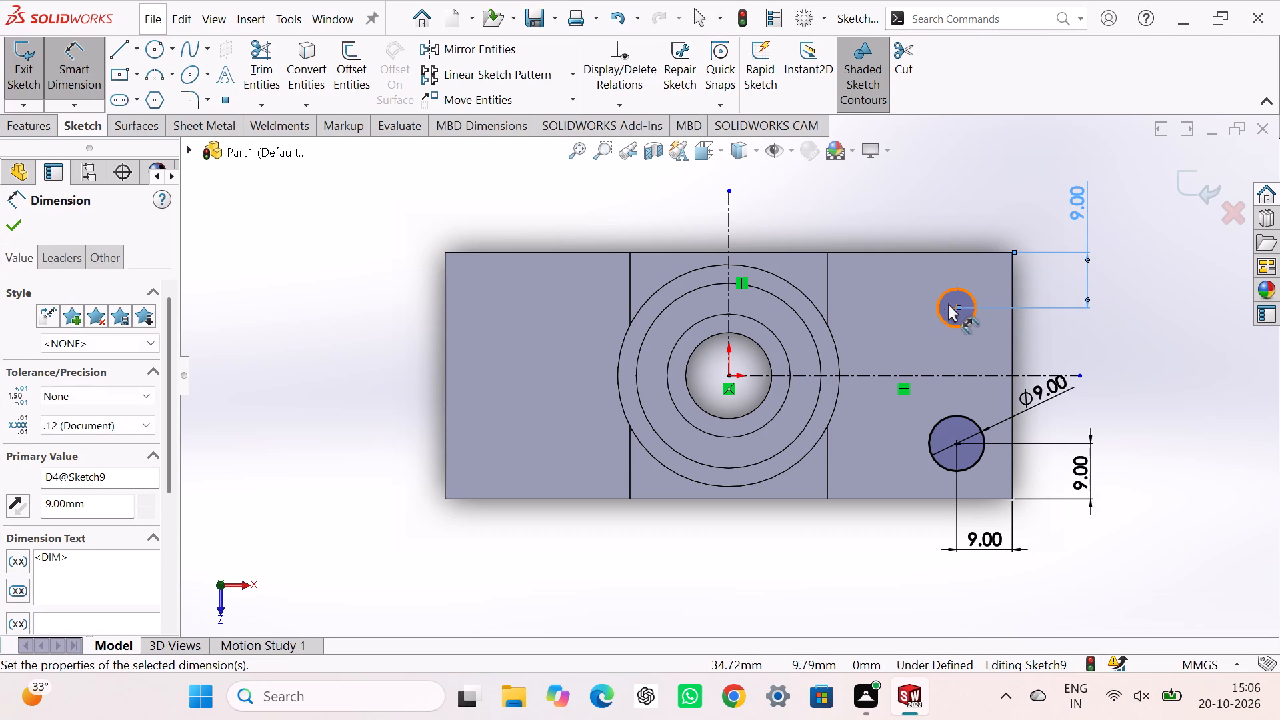
{"action": "left_click", "coordinate": [955, 309]}
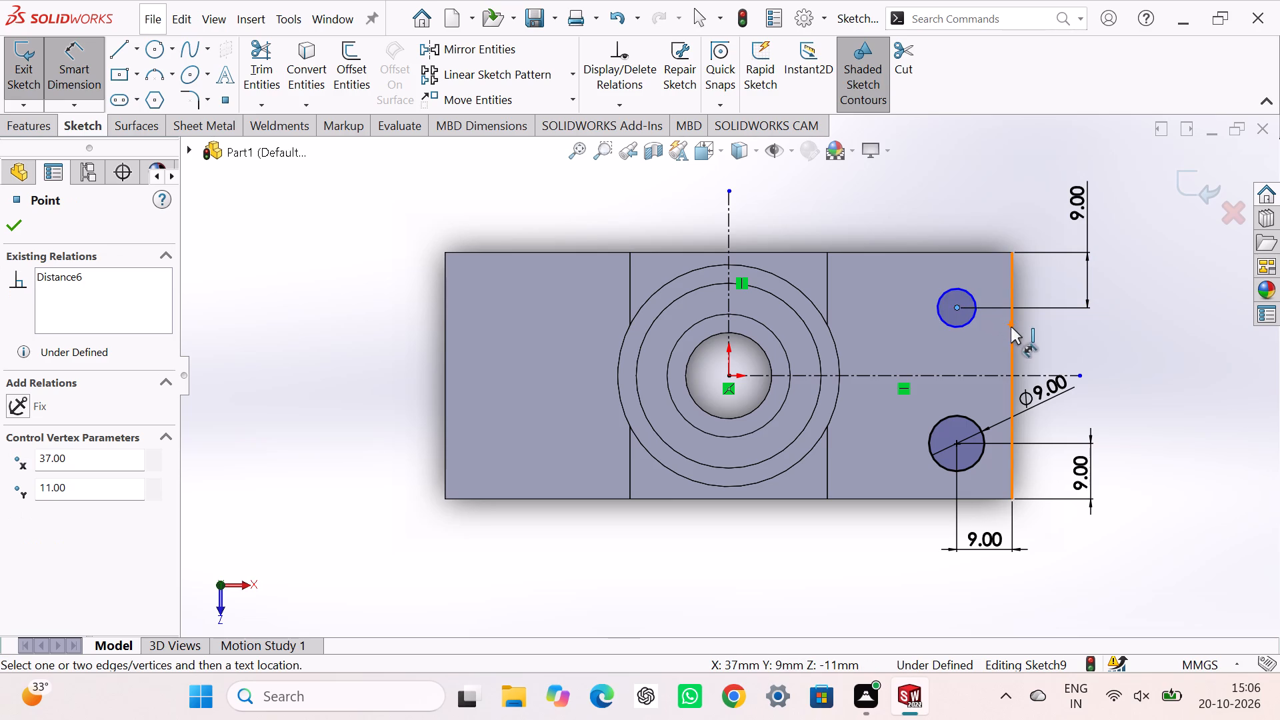
{"action": "left_click", "coordinate": [1011, 327]}
{"action": "left_click", "coordinate": [980, 219]}
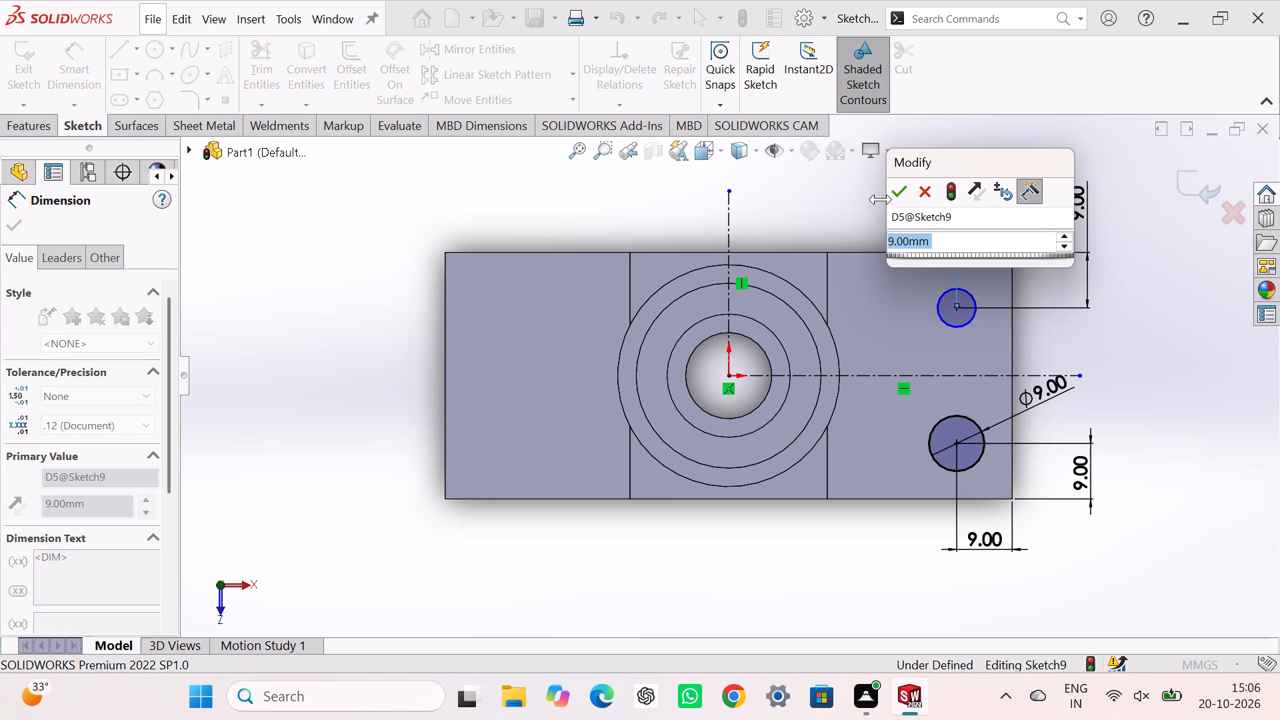
{"action": "left_click", "coordinate": [897, 195]}
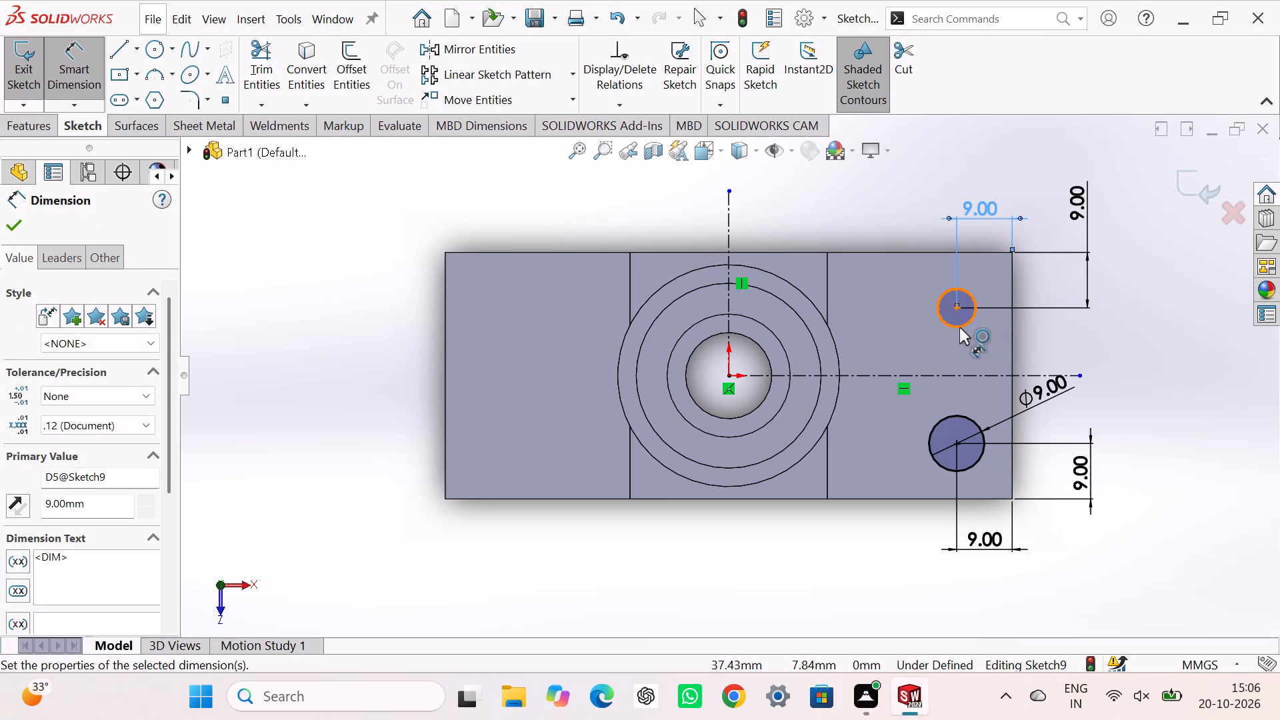
Set the second flange circle's diameter to 9 mm and close the sketch.
{"action": "left_click", "coordinate": [960, 328]}
{"action": "left_click", "coordinate": [1128, 277]}
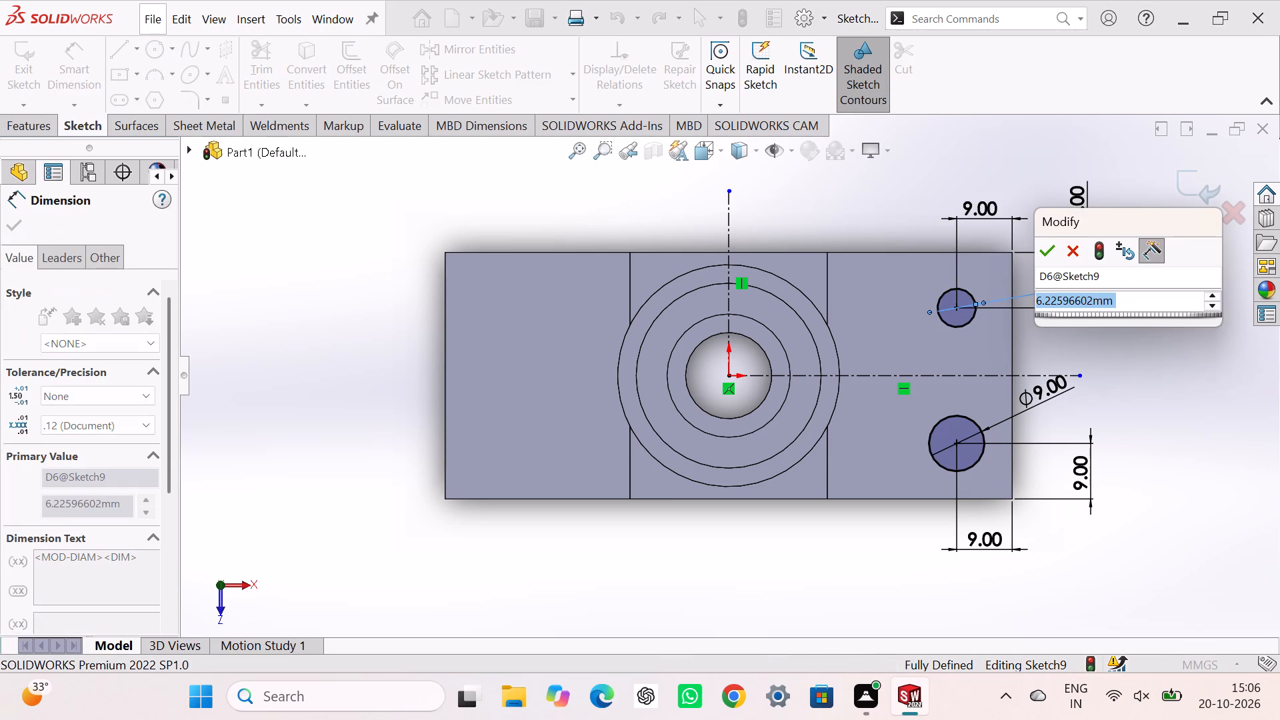
{"action": "key", "text": "9"}
{"action": "key", "text": "Return"}
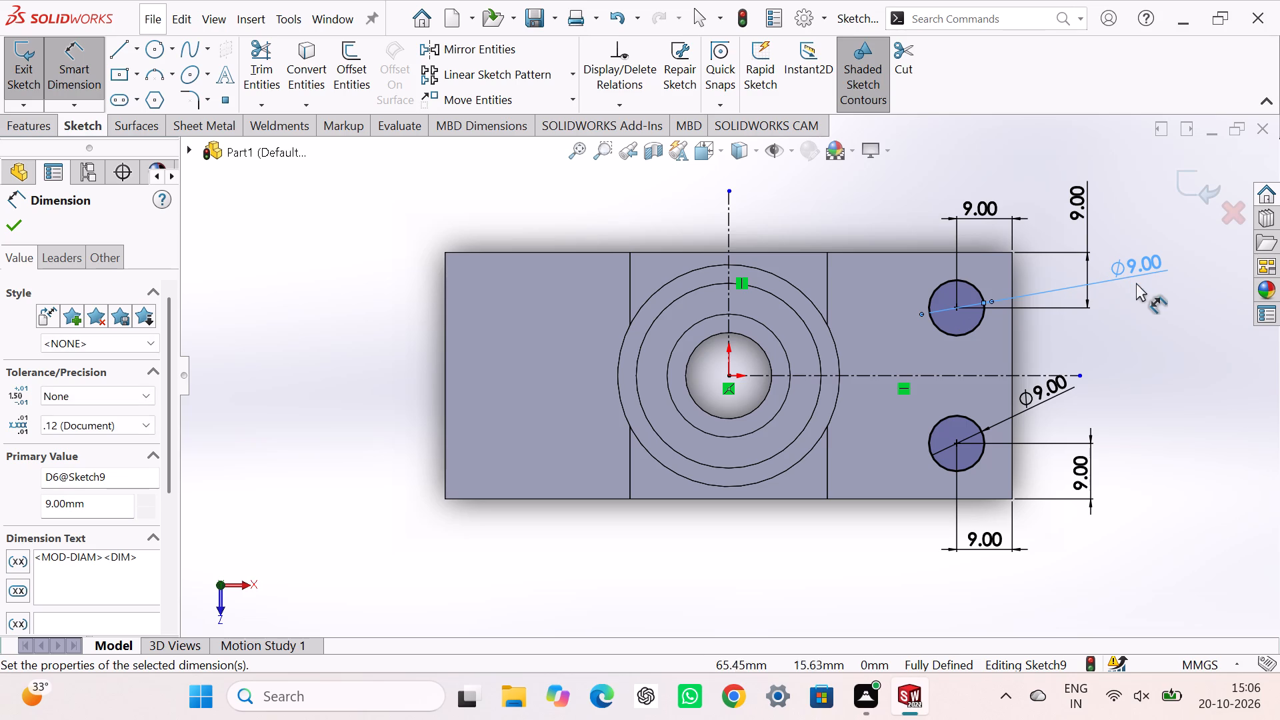
{"action": "left_click", "coordinate": [1155, 314]}
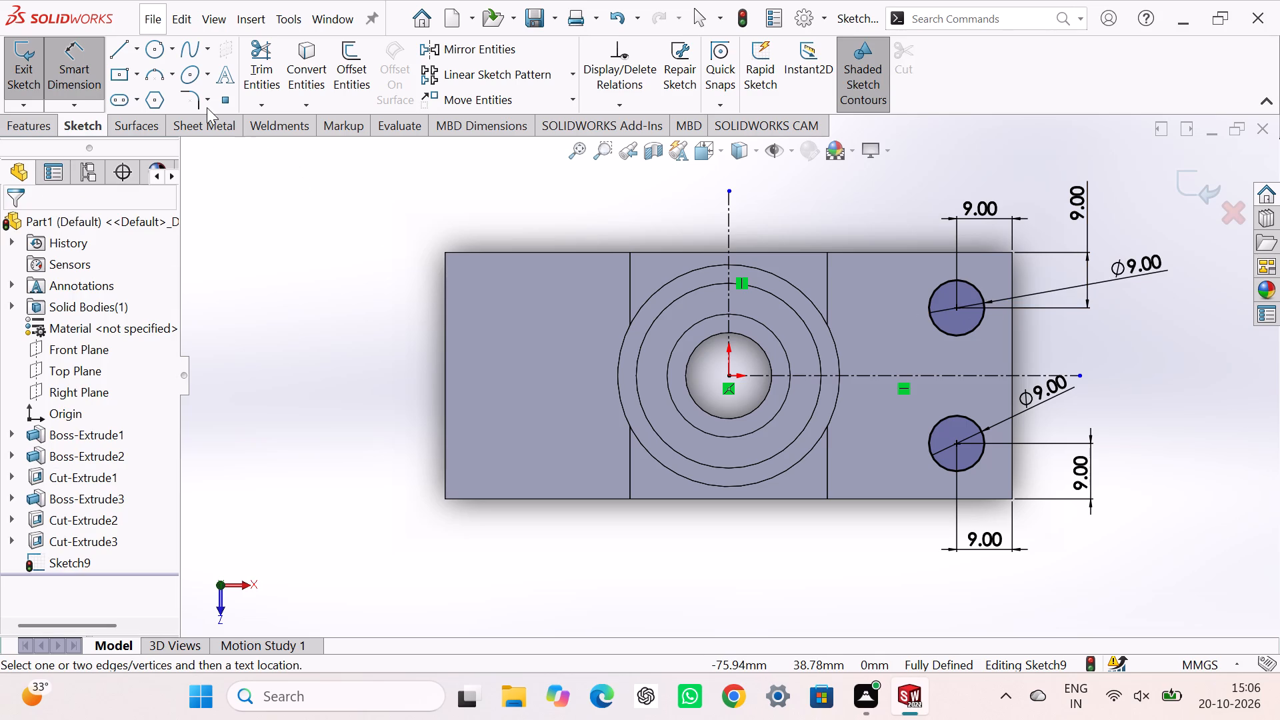
{"action": "left_click", "coordinate": [67, 63]}
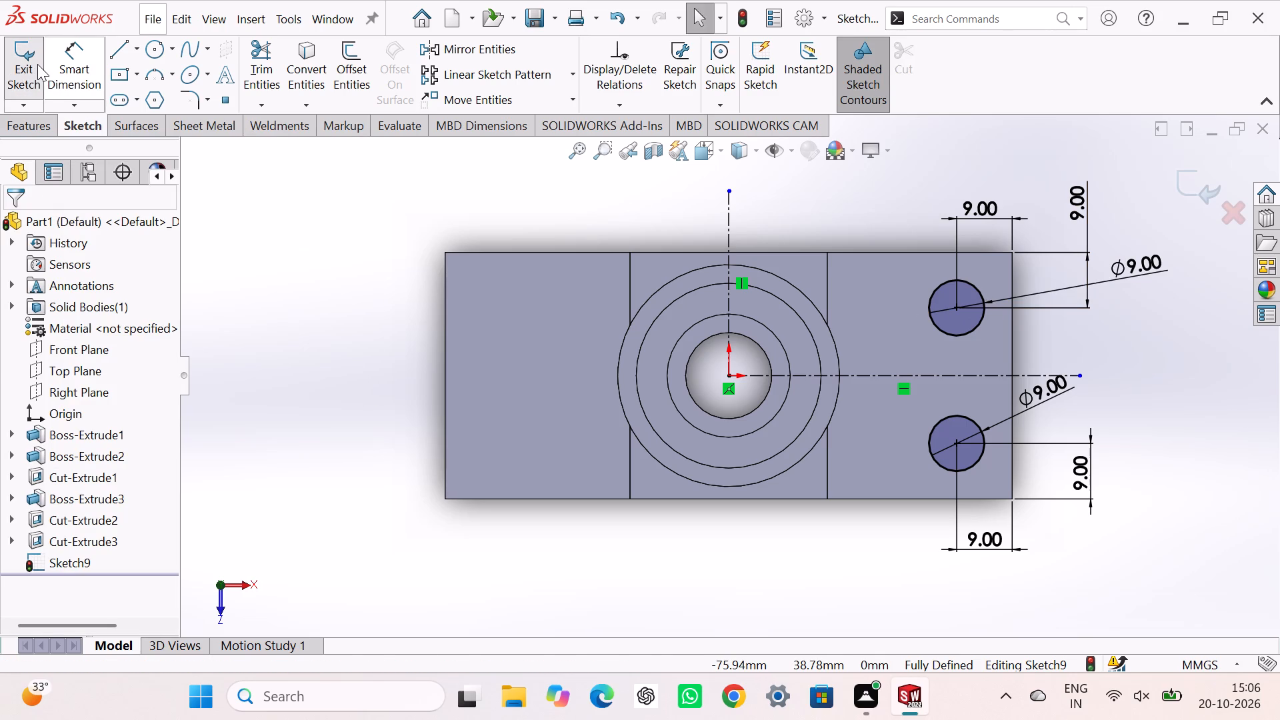
{"action": "left_click", "coordinate": [33, 64]}
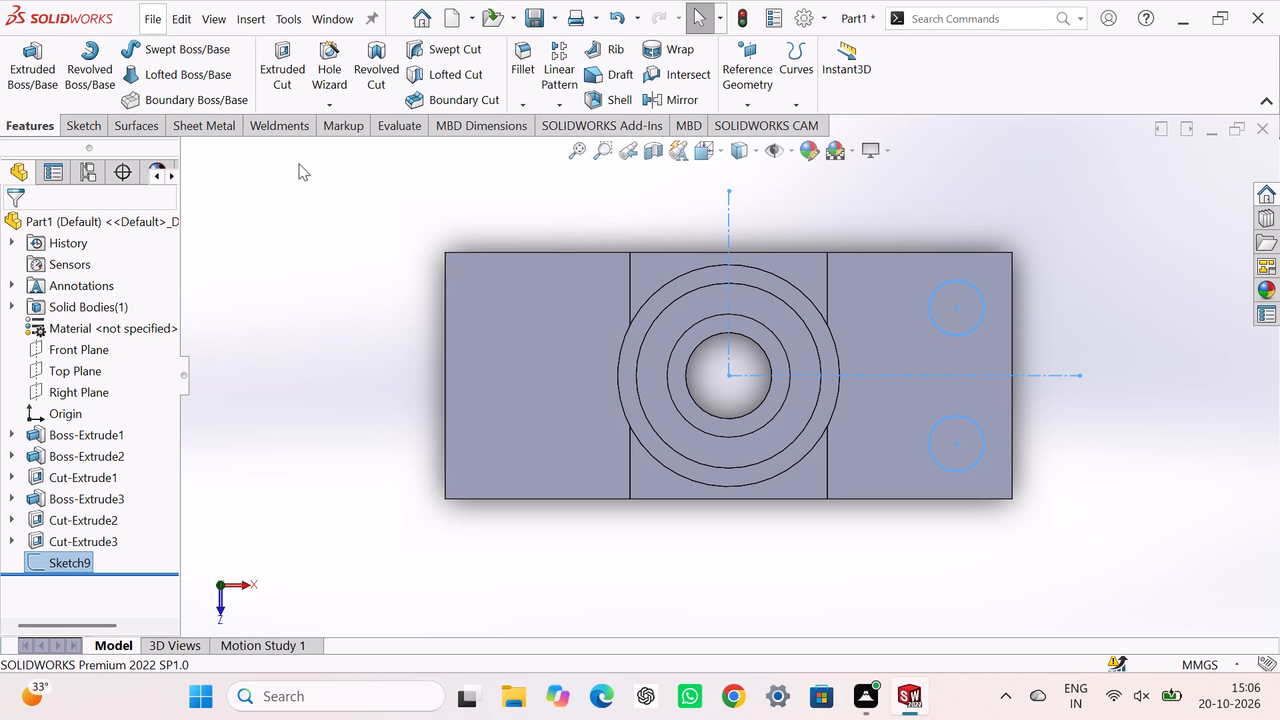
Extrude-cut both 9 mm circles through all of the flange.
{"action": "key", "text": "ctrl+7"}
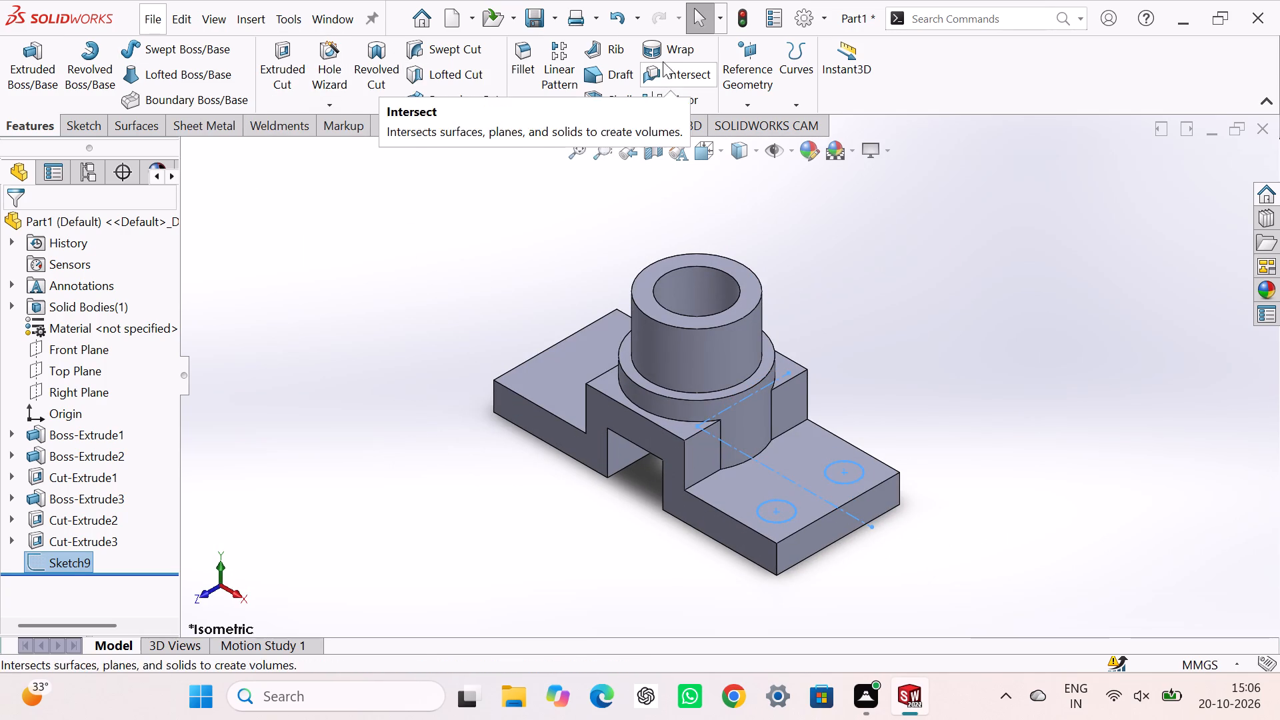
{"action": "left_click", "coordinate": [274, 54]}
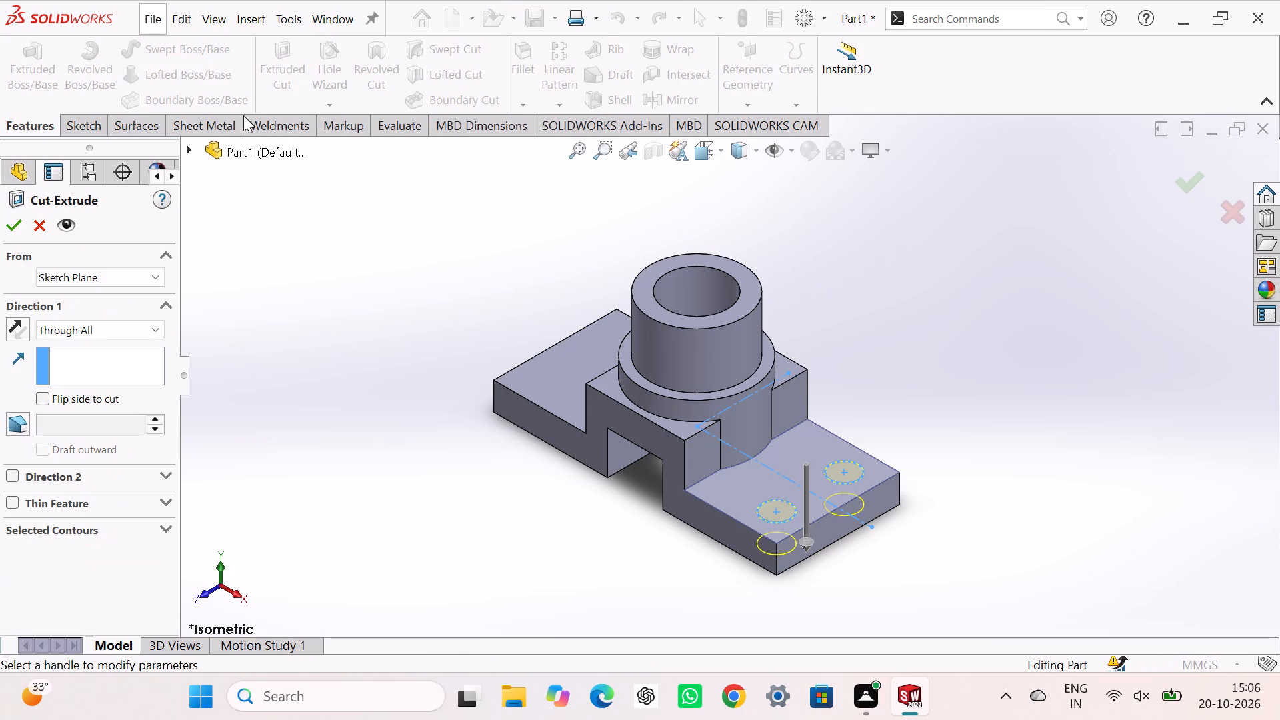
{"action": "left_click", "coordinate": [11, 221]}
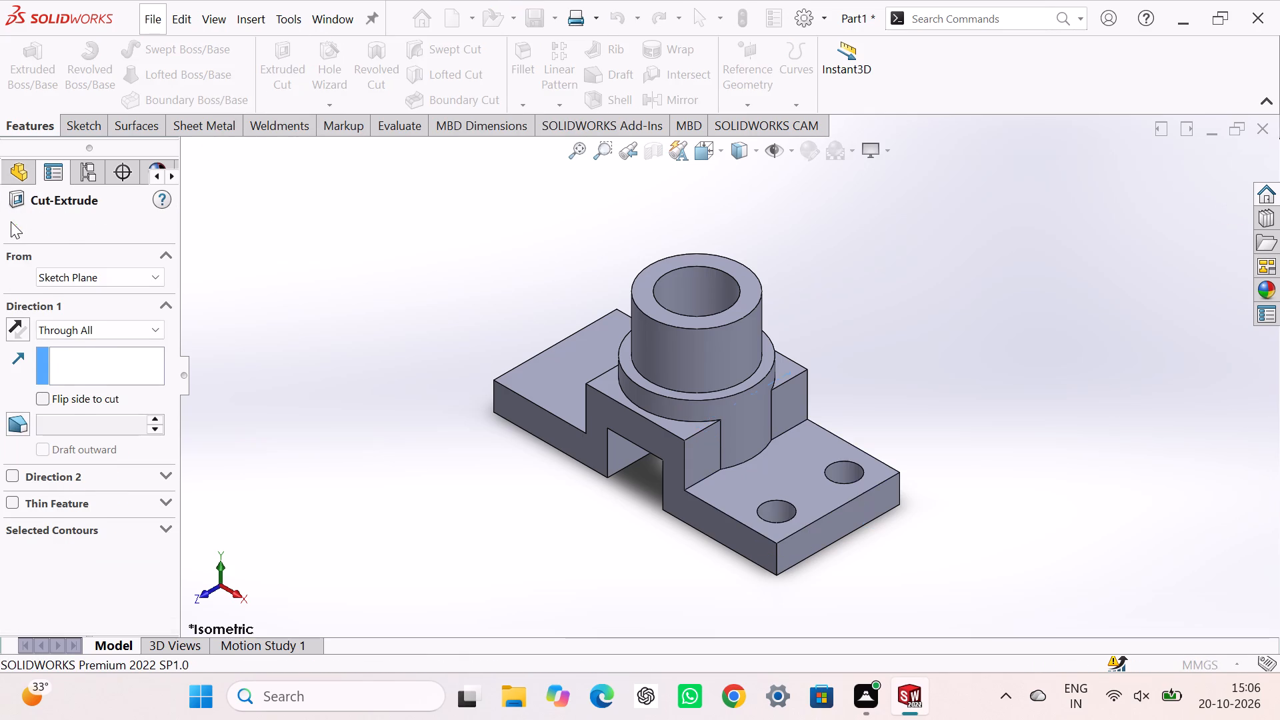
{"action": "left_click", "coordinate": [341, 337]}
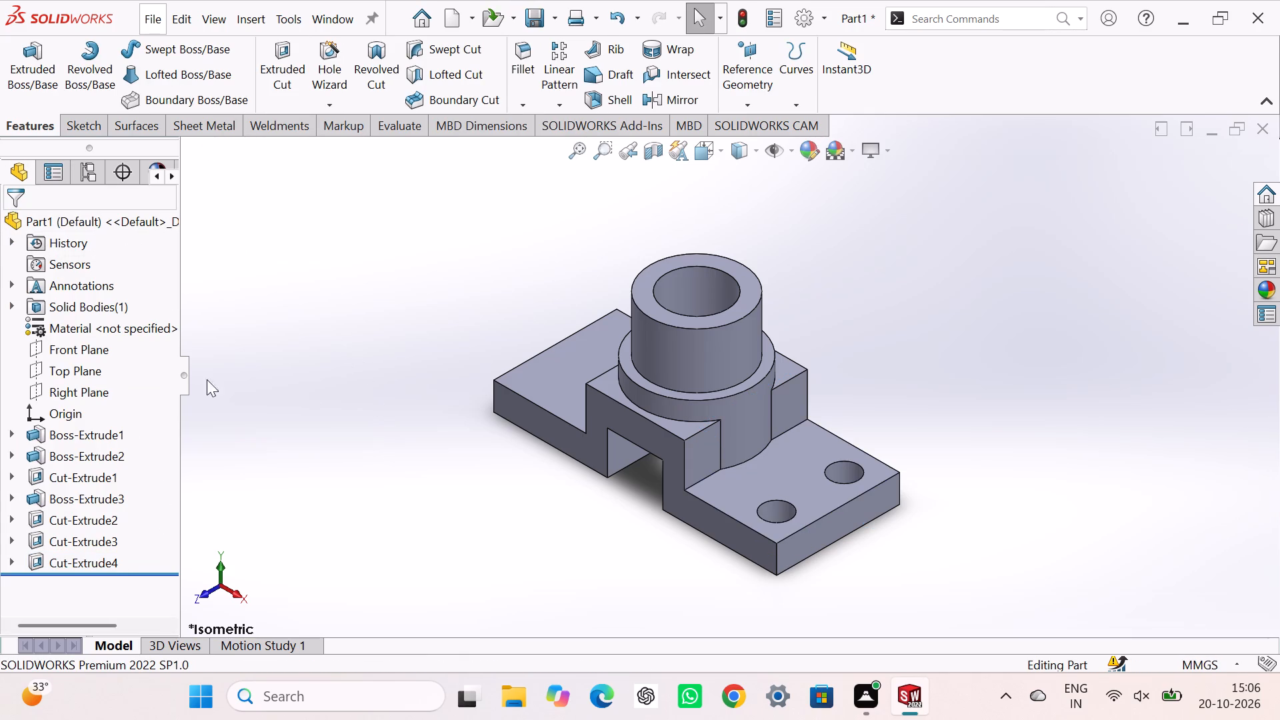
Start a new sketch on the Front Plane and display the model with hidden lines visible.
{"action": "left_click", "coordinate": [77, 356]}
{"action": "middle_click_drag", "start_coordinate": [349, 358], "coordinate": [363, 368]}
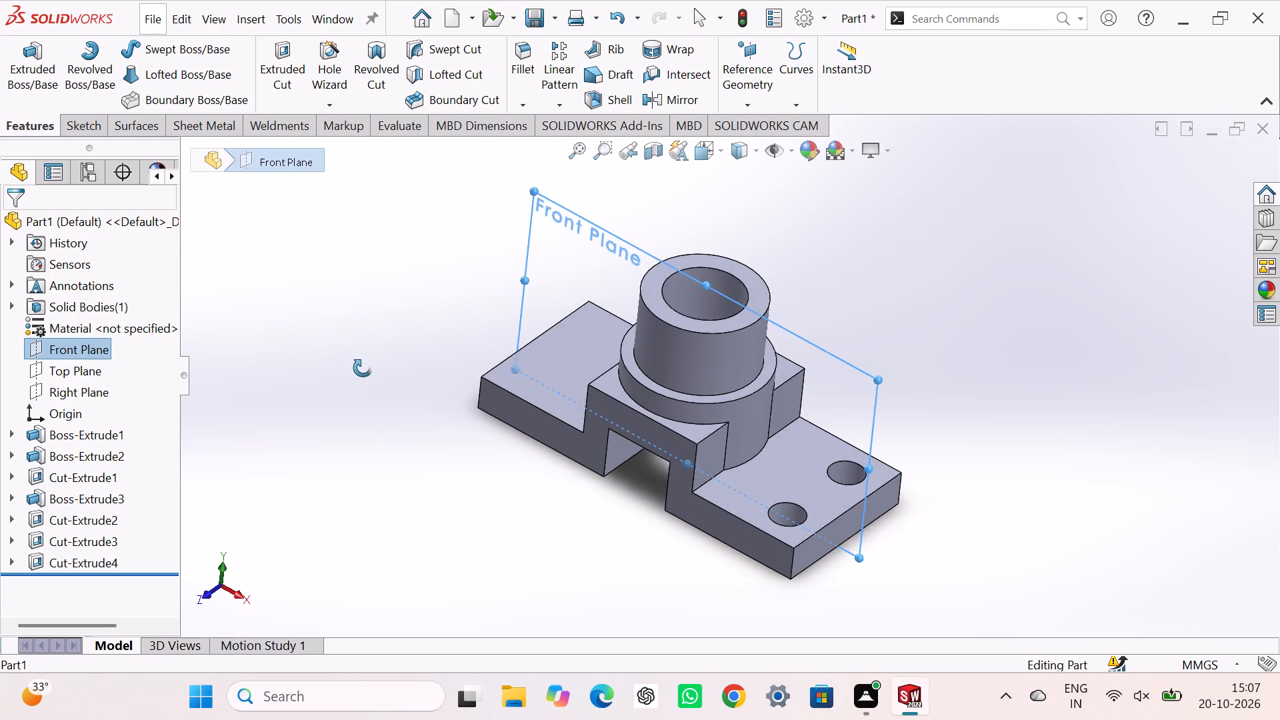
{"action": "middle_click_drag", "start_coordinate": [363, 368], "coordinate": [372, 391]}
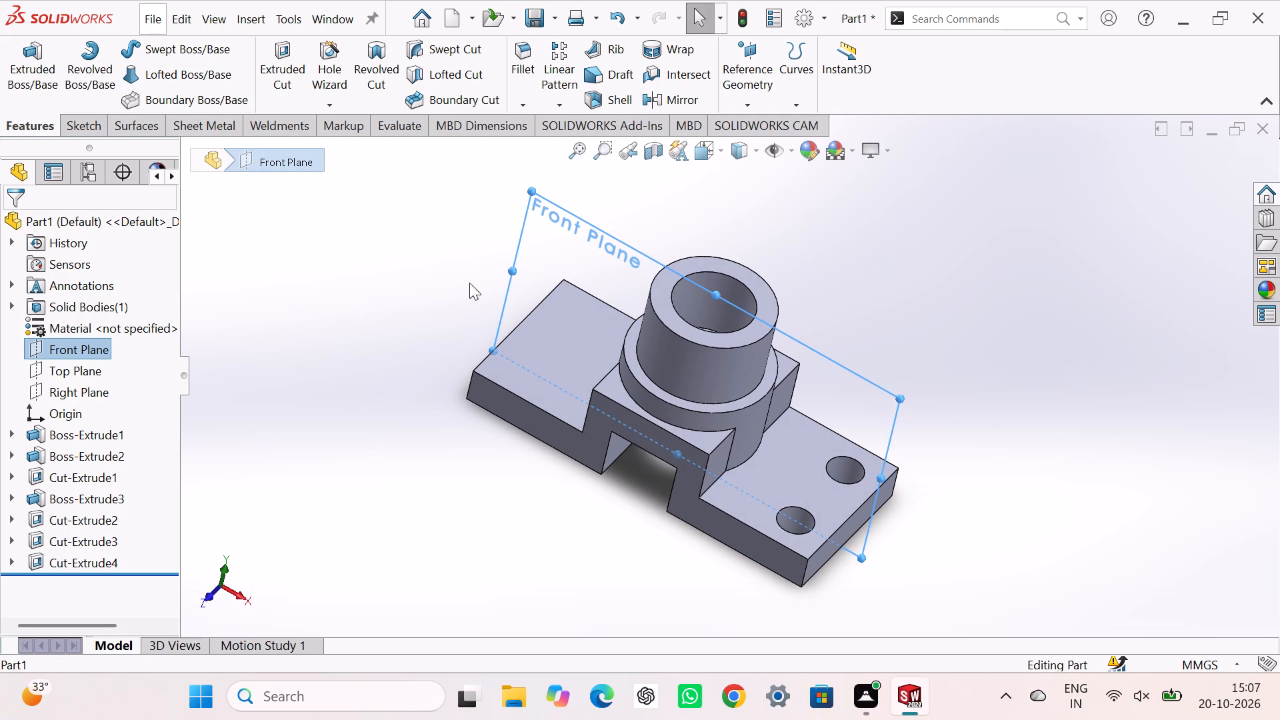
{"action": "left_click", "coordinate": [527, 258]}
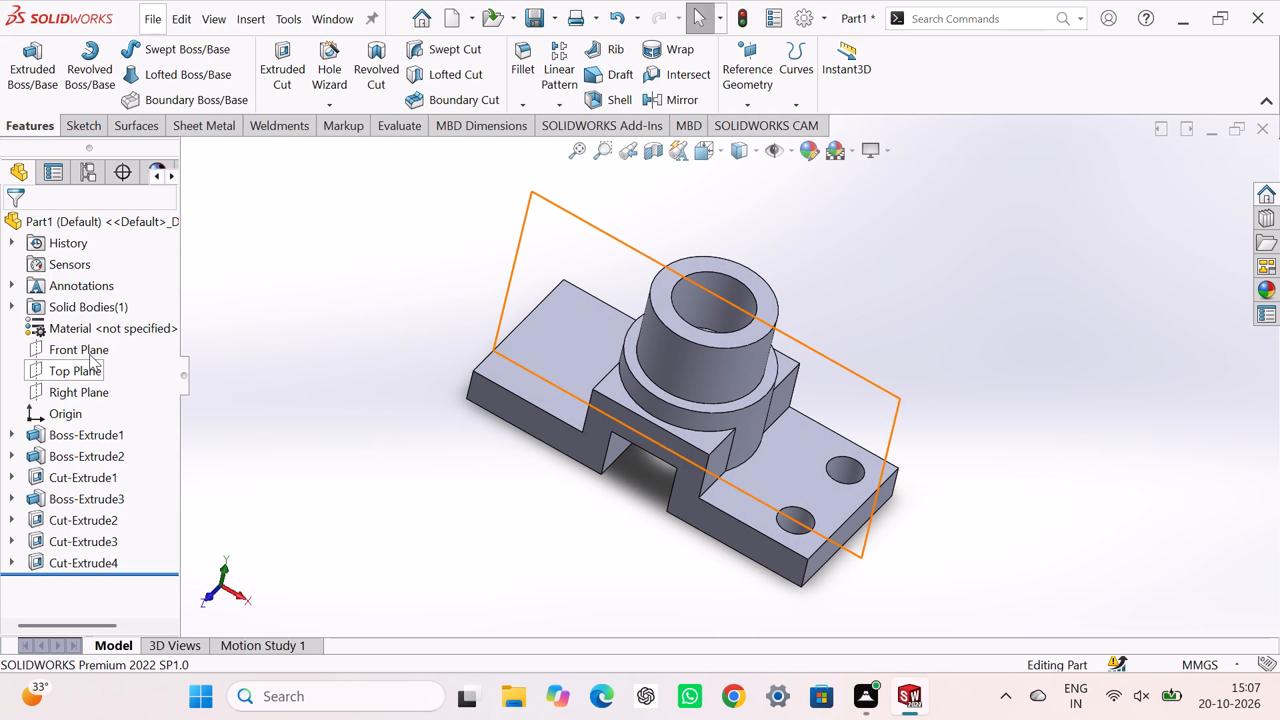
{"action": "left_click", "coordinate": [89, 354]}
{"action": "left_click", "coordinate": [103, 335]}
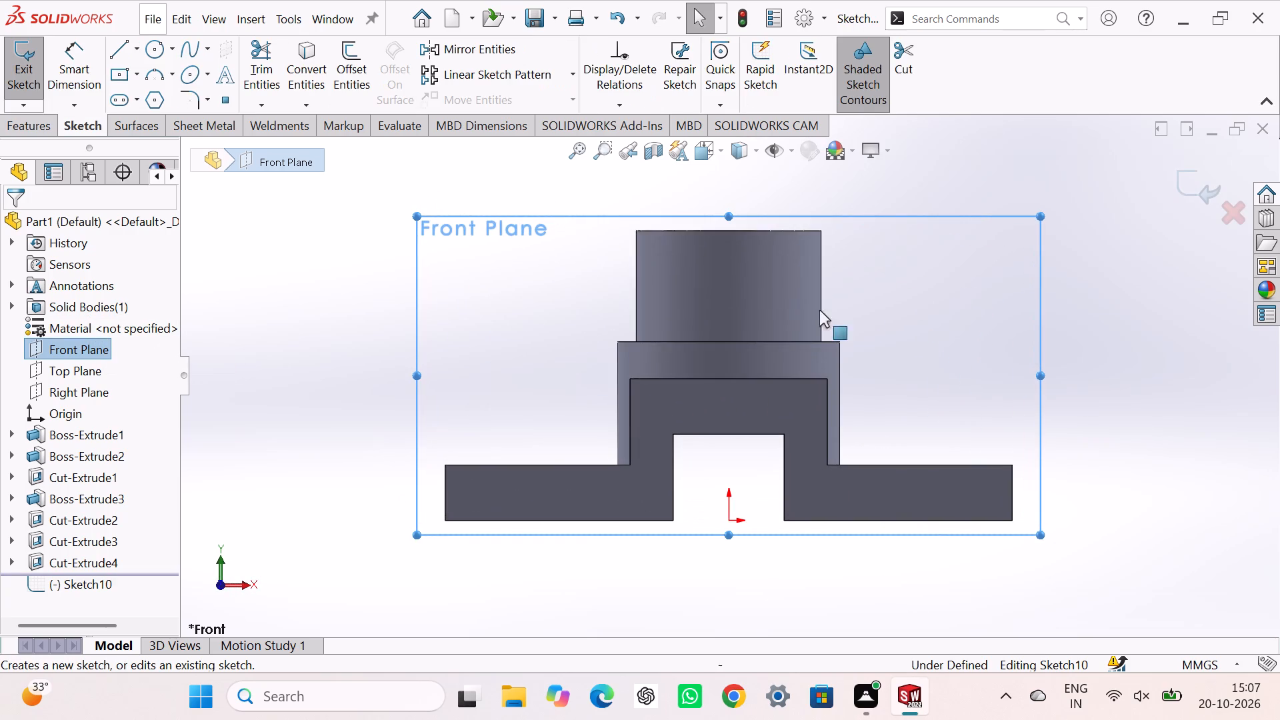
{"action": "left_click", "coordinate": [1139, 311]}
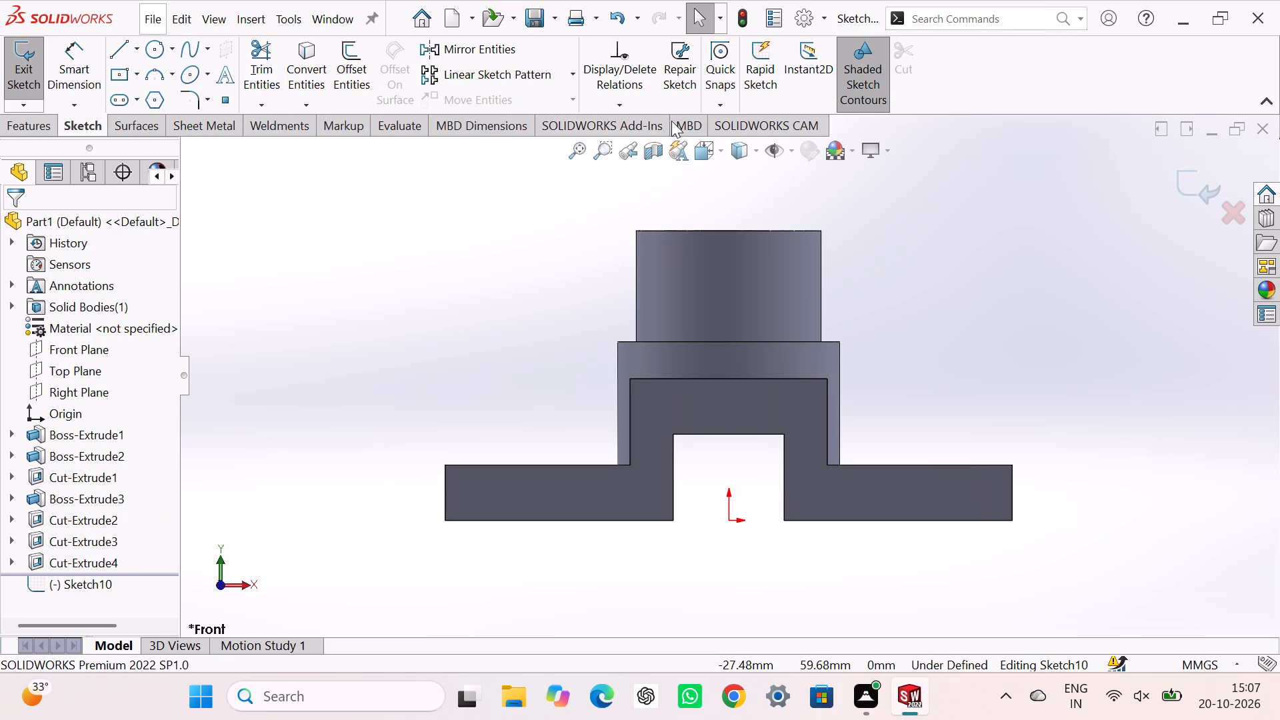
{"action": "left_click", "coordinate": [759, 153]}
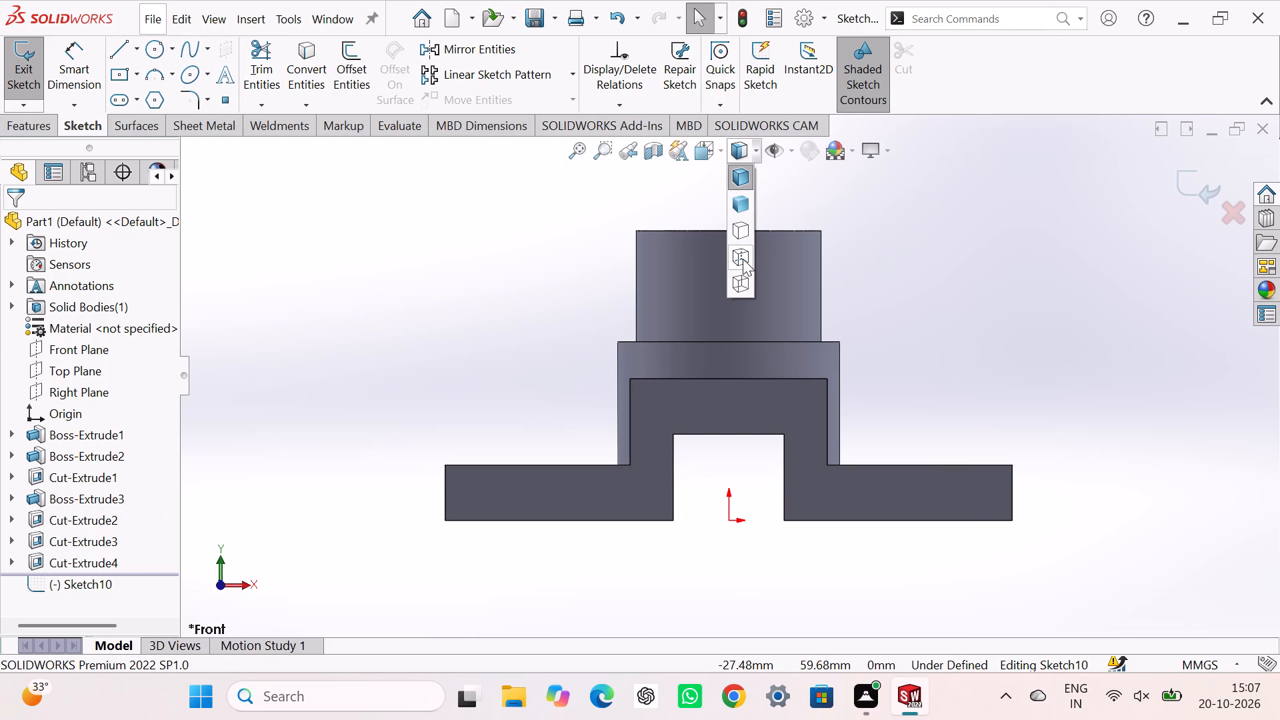
{"action": "left_click", "coordinate": [743, 259]}
{"action": "left_click", "coordinate": [961, 251]}
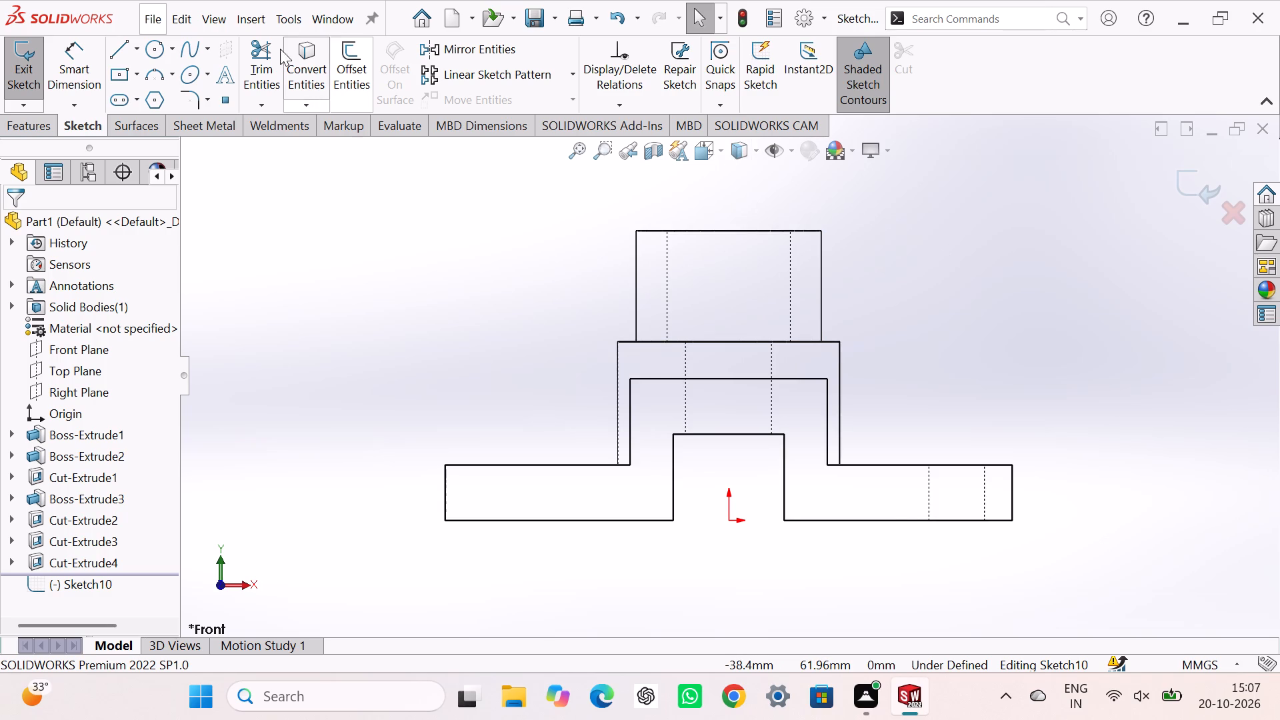
Draw a sloping line from the wider boss's upper outer corner to the drilled flange's top face, ending about 8 mm from its outer end.
{"action": "left_click", "coordinate": [115, 48]}
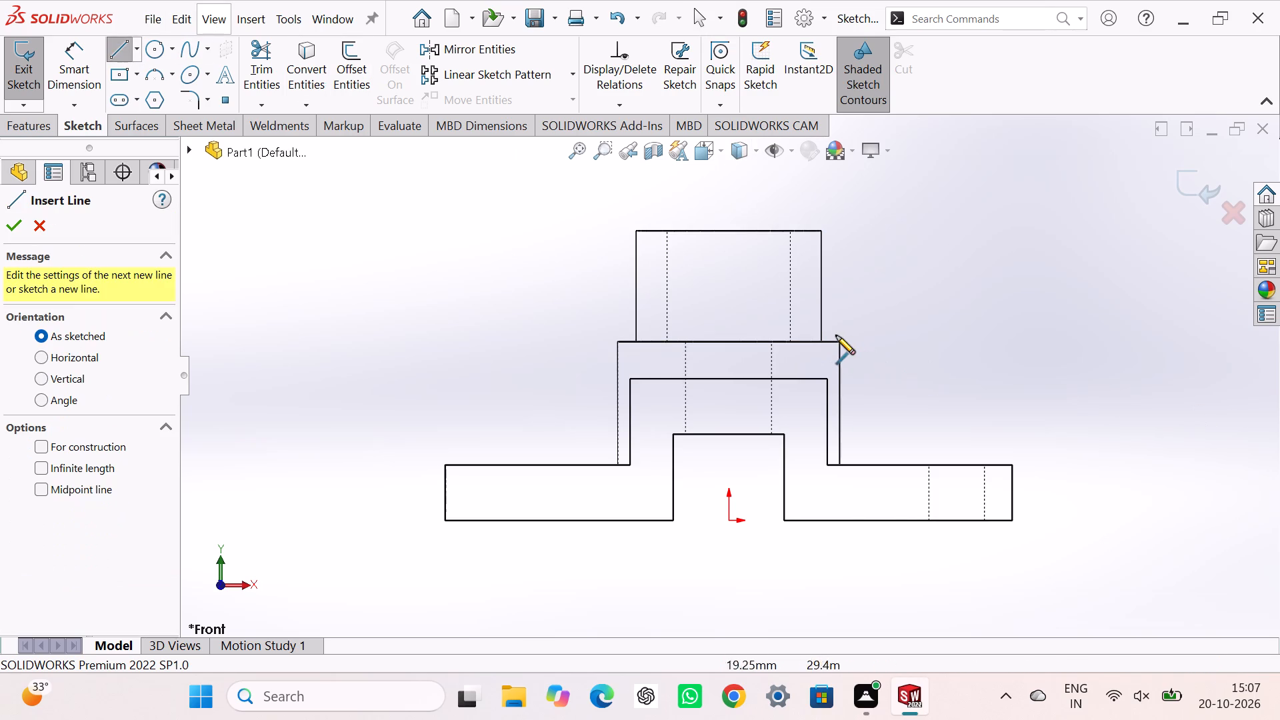
{"action": "left_click", "coordinate": [839, 343]}
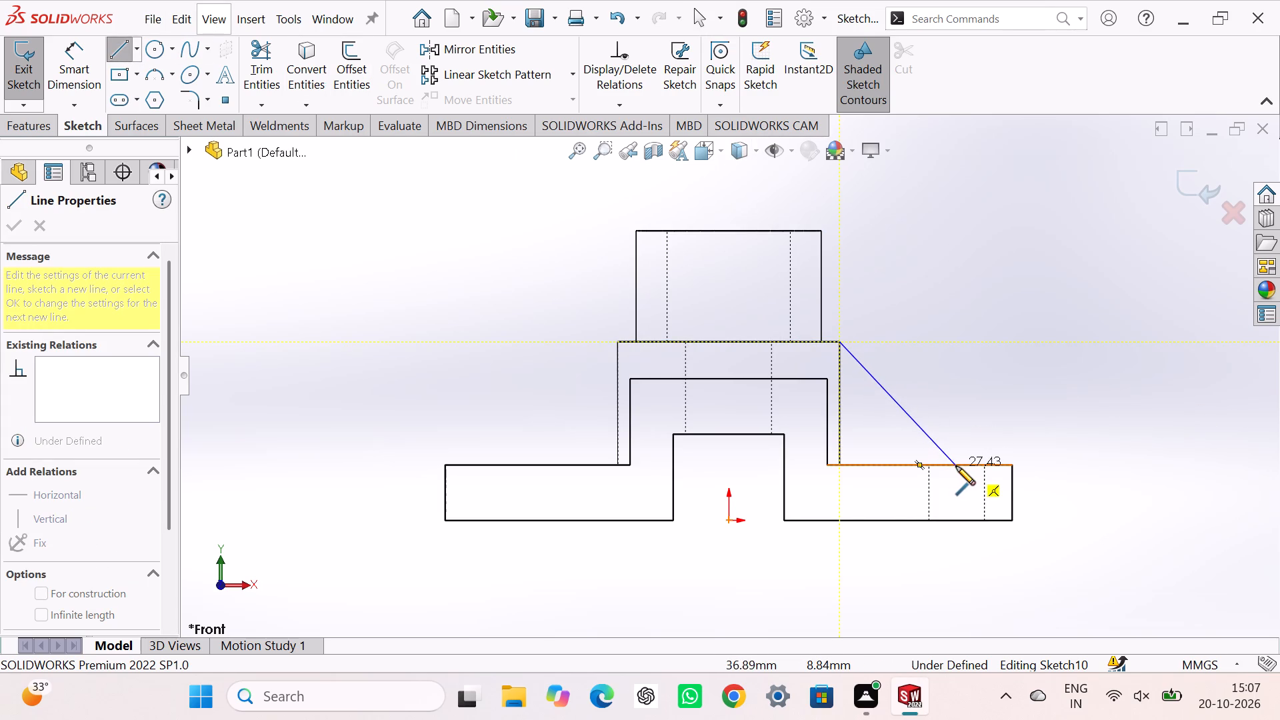
{"action": "left_click", "coordinate": [960, 464]}
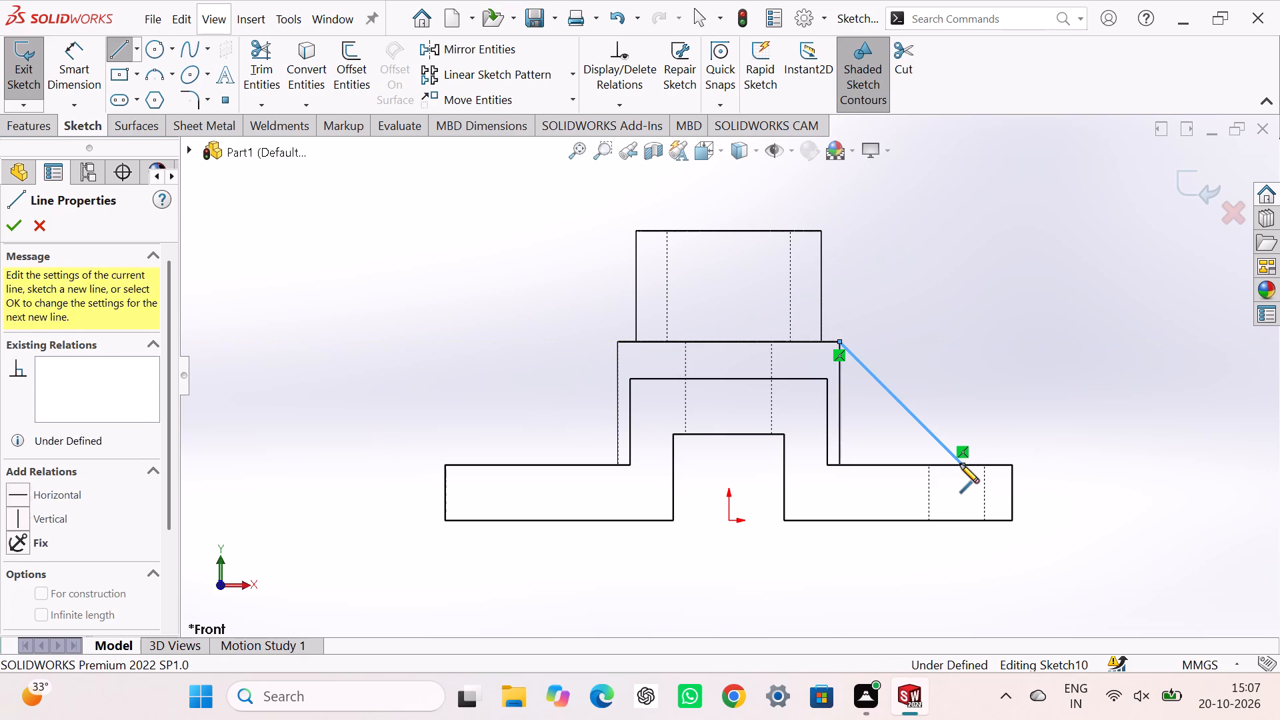
{"action": "right_click", "coordinate": [967, 356]}
{"action": "left_click", "coordinate": [986, 378]}
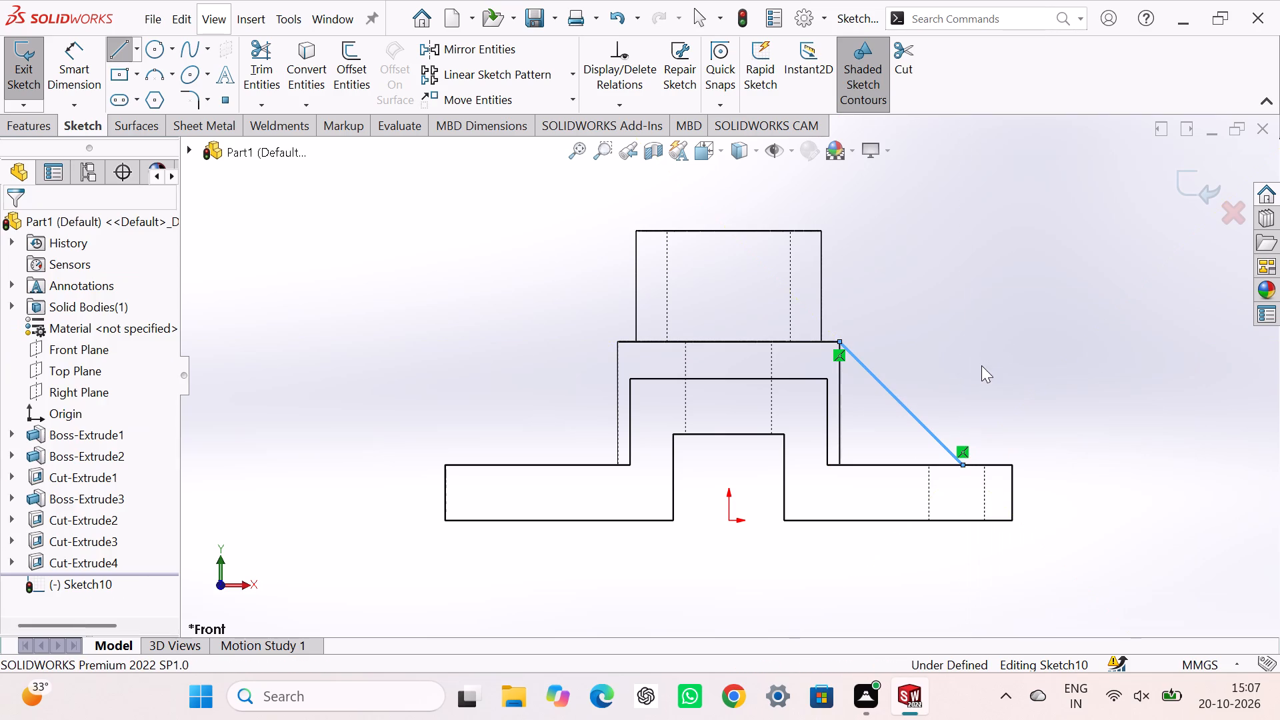
{"action": "left_click", "coordinate": [981, 365]}
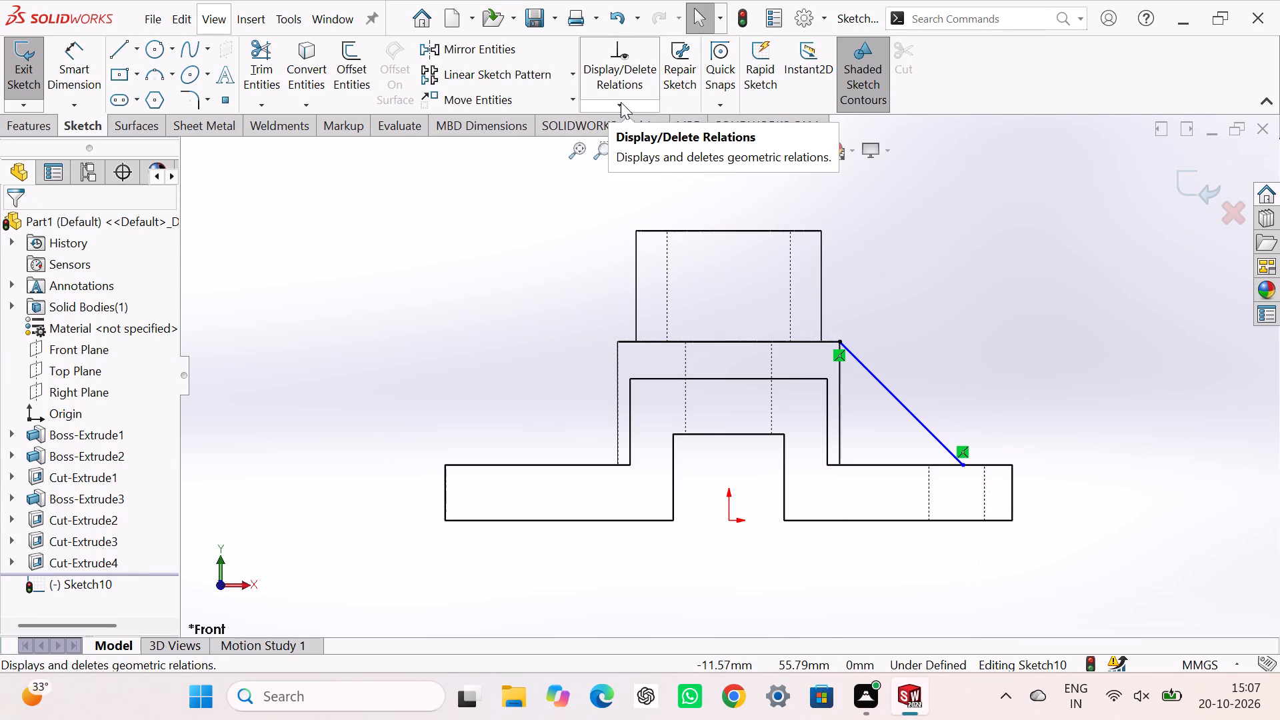
Set the distance from the sloping line's lower endpoint to the flange's outer end to 9 mm.
{"action": "right_click_drag", "start_coordinate": [1061, 325], "coordinate": [1057, 268]}
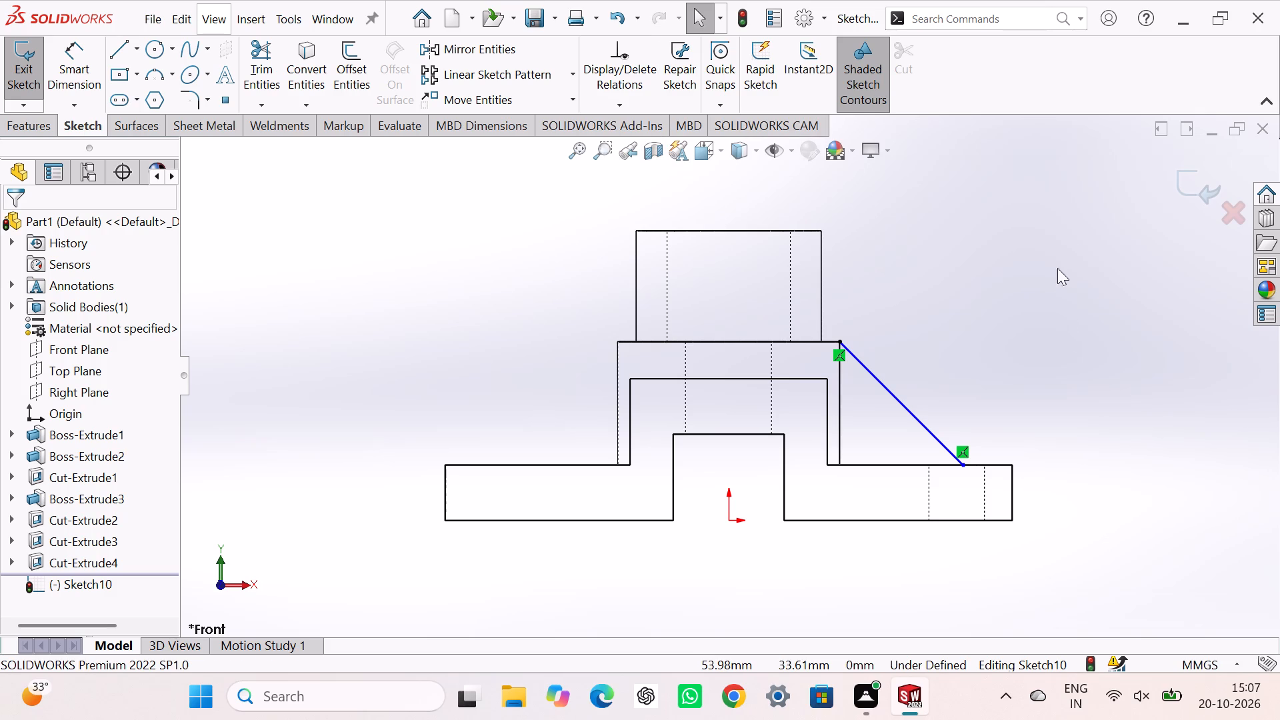
{"action": "right_click_drag", "start_coordinate": [1057, 268], "coordinate": [1057, 207]}
{"action": "left_click", "coordinate": [964, 469]}
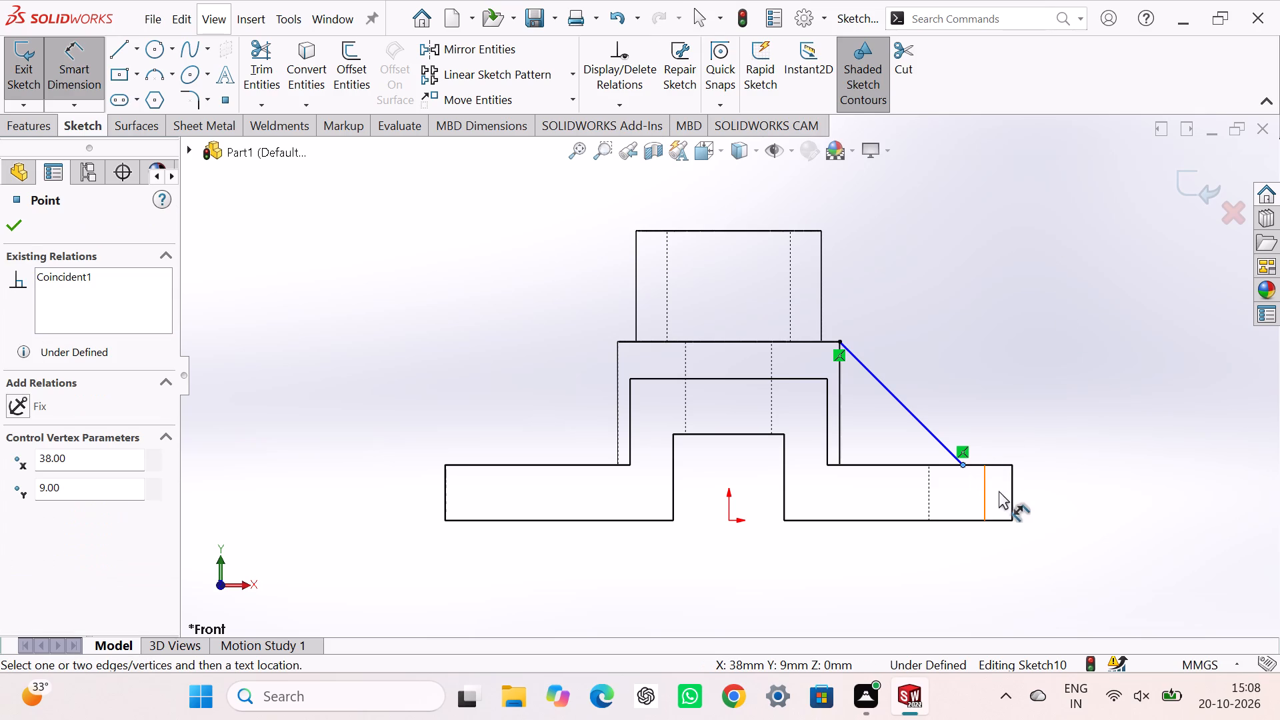
{"action": "left_click", "coordinate": [1013, 482]}
{"action": "left_click", "coordinate": [996, 575]}
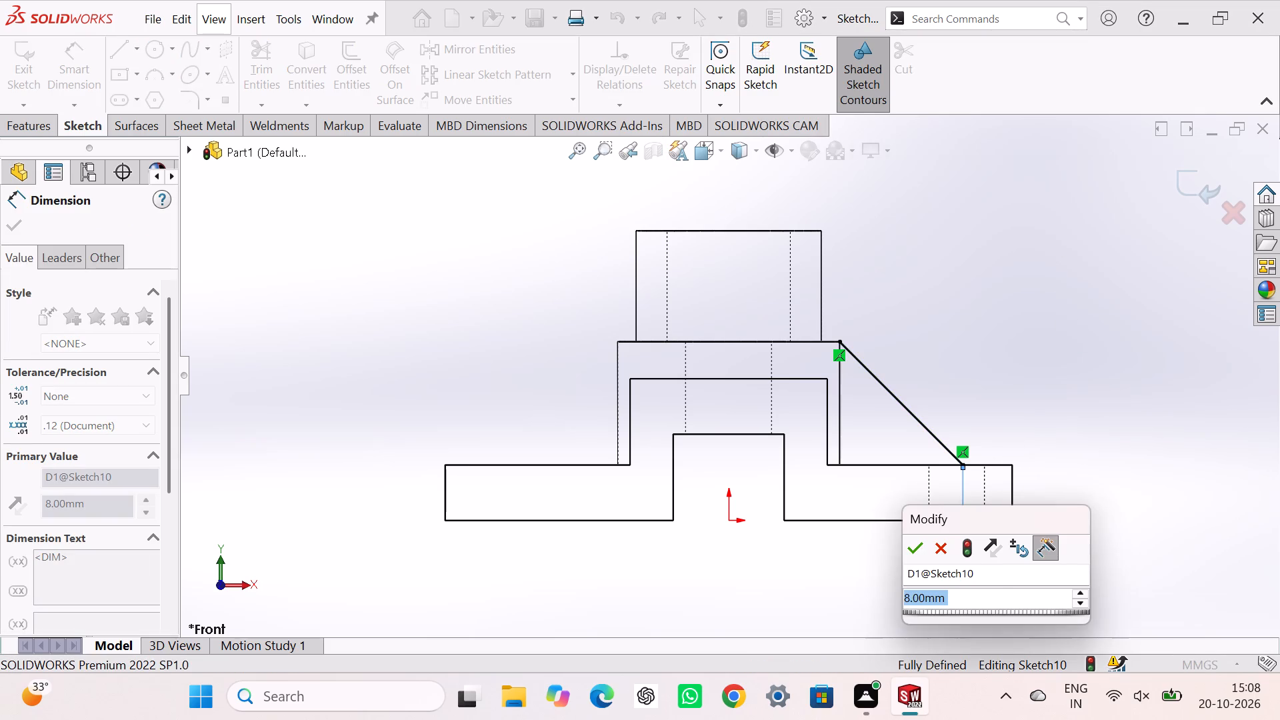
{"action": "key", "text": "9"}
{"action": "key", "text": "Return"}
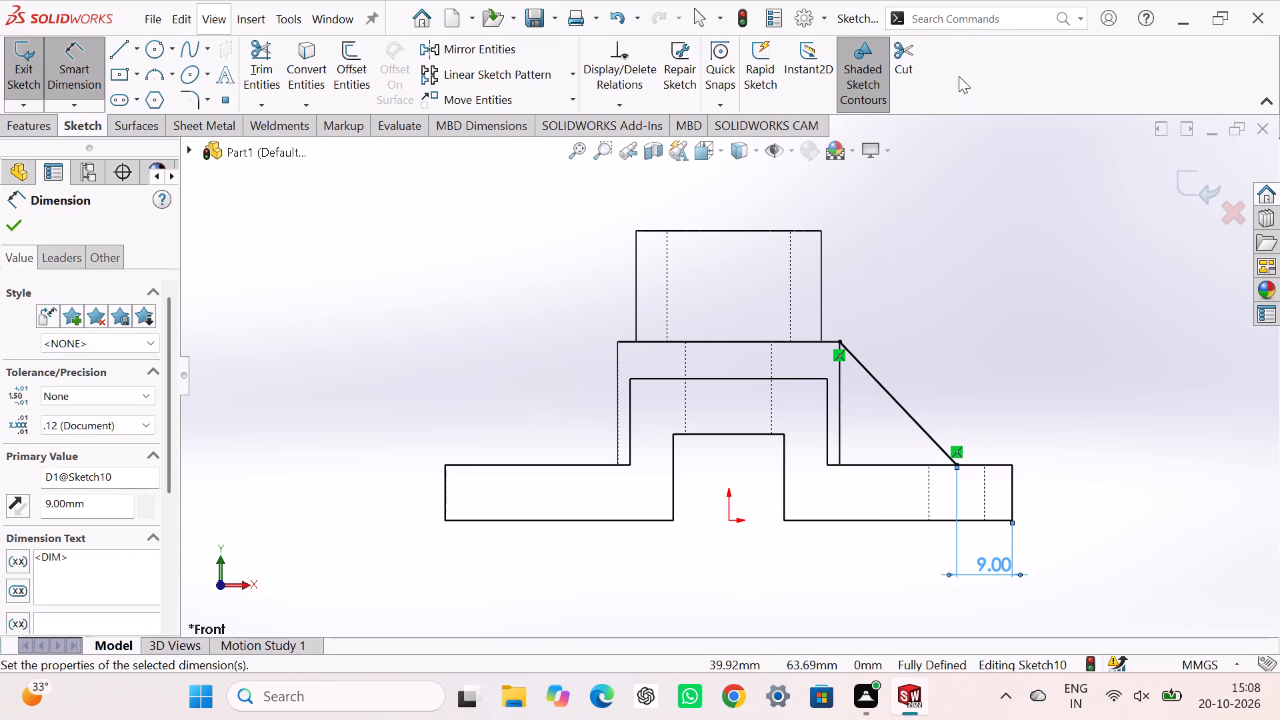
{"action": "left_click", "coordinate": [986, 299]}
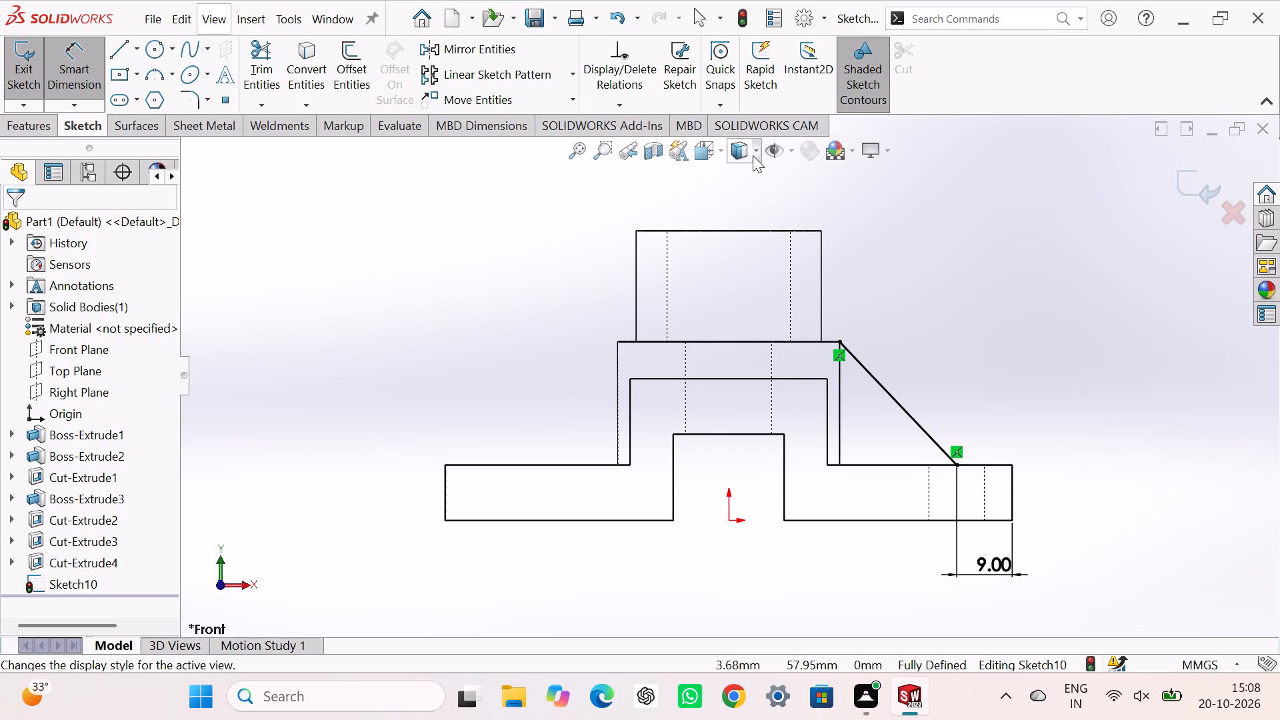
Restore the shaded-with-edges display and exit the sloping-line sketch.
{"action": "left_click", "coordinate": [753, 155]}
{"action": "left_click", "coordinate": [736, 180]}
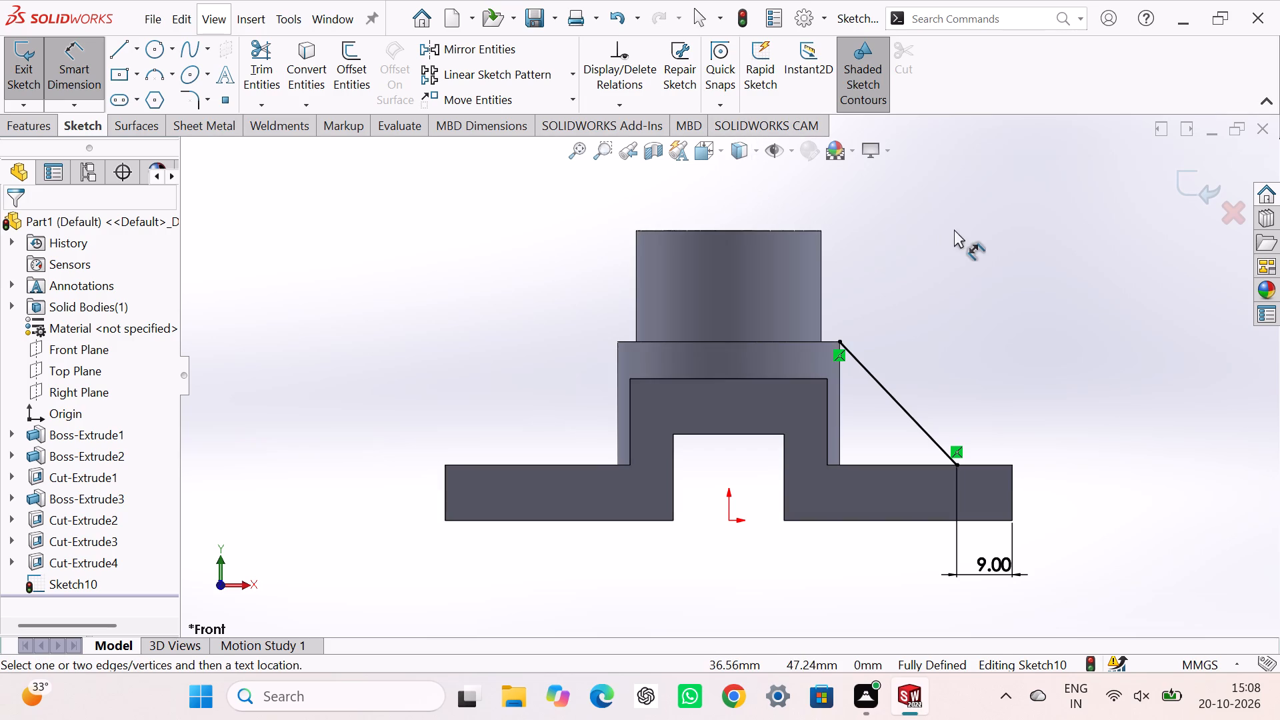
{"action": "left_click", "coordinate": [954, 229]}
{"action": "left_click", "coordinate": [1191, 179]}
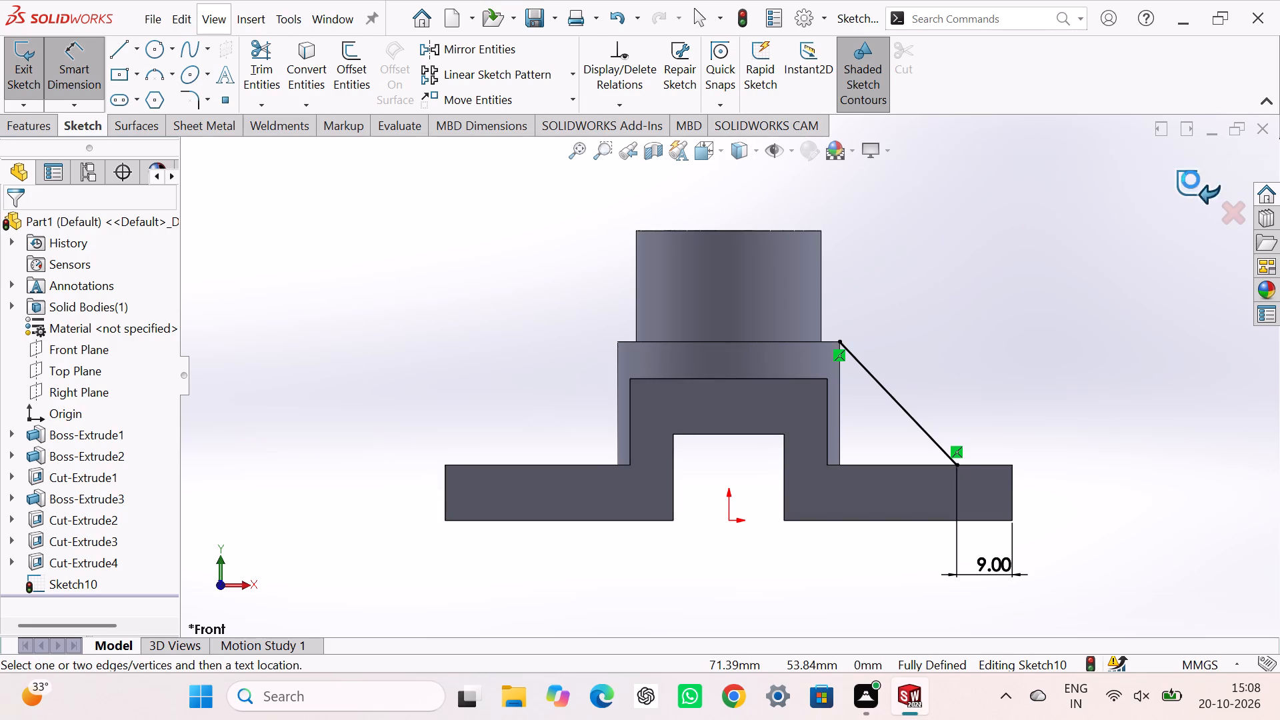
Create a 6 mm thick rib centred on the sloping sketch line, joining the wider boss to the drilled flange.
{"action": "middle_click_drag", "start_coordinate": [1126, 218], "coordinate": [1071, 290]}
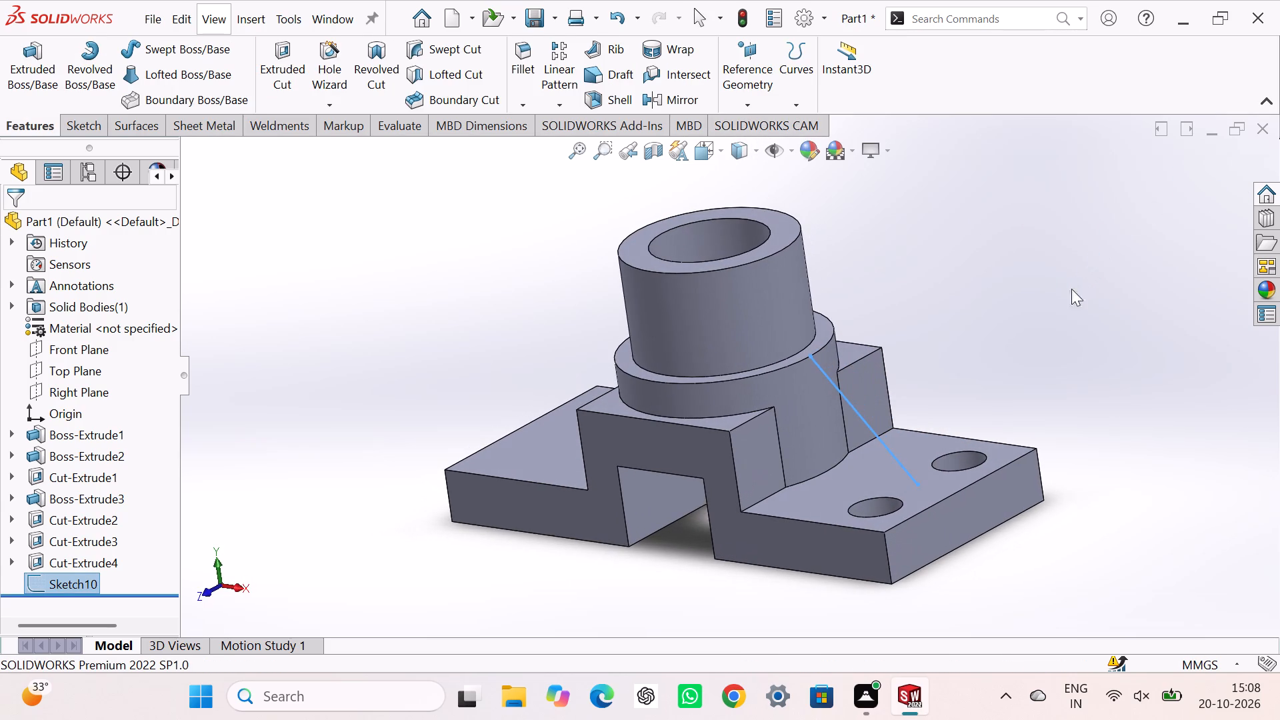
{"action": "left_click", "coordinate": [622, 52]}
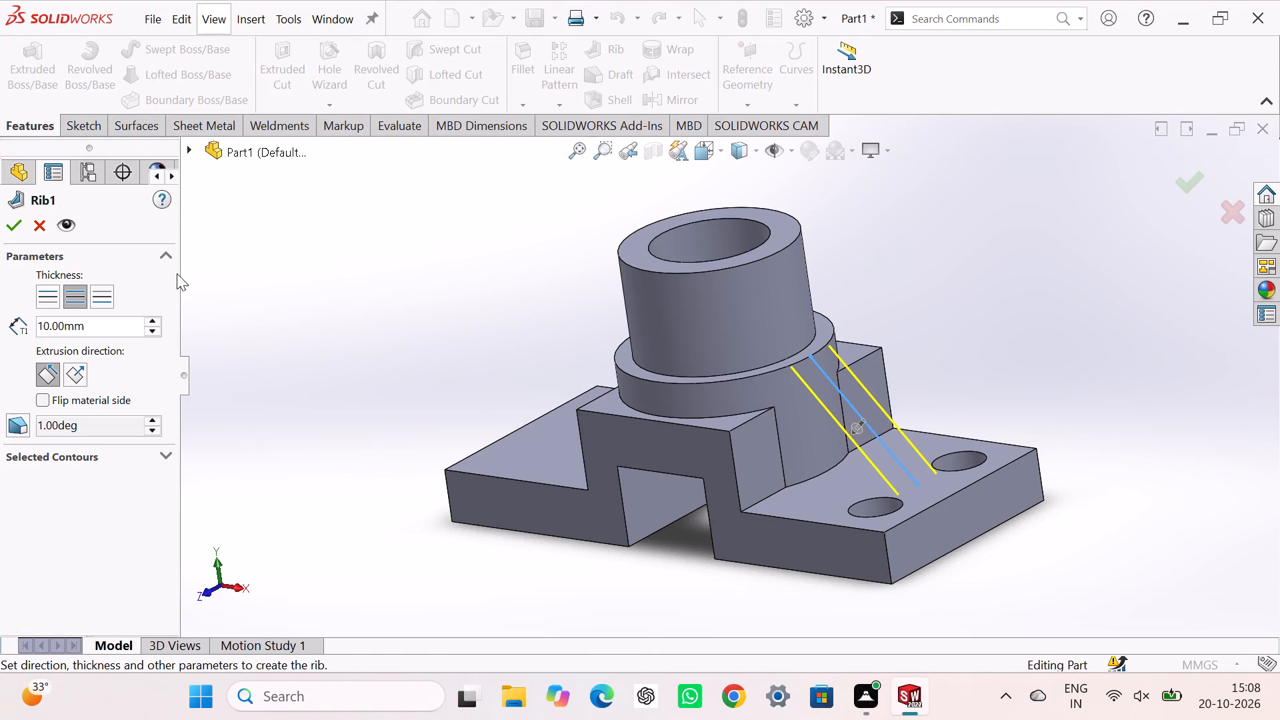
{"action": "double_click", "coordinate": [106, 331]}
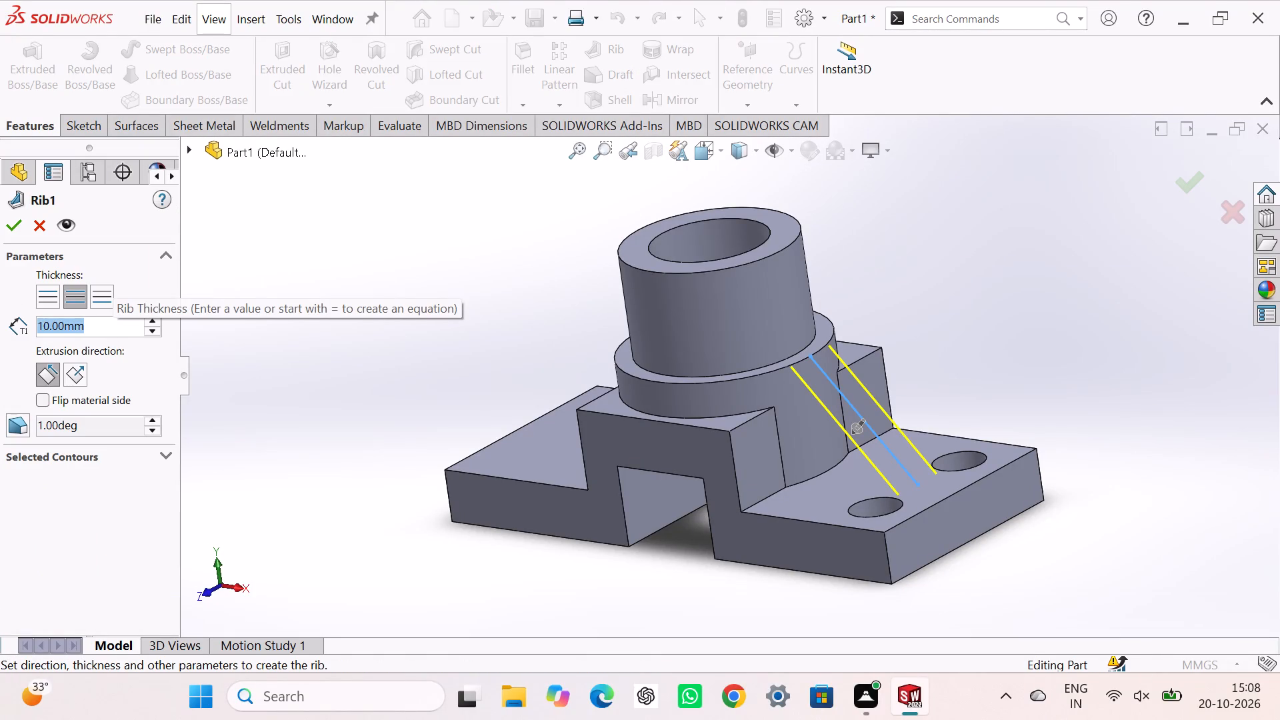
{"action": "key", "text": "6"}
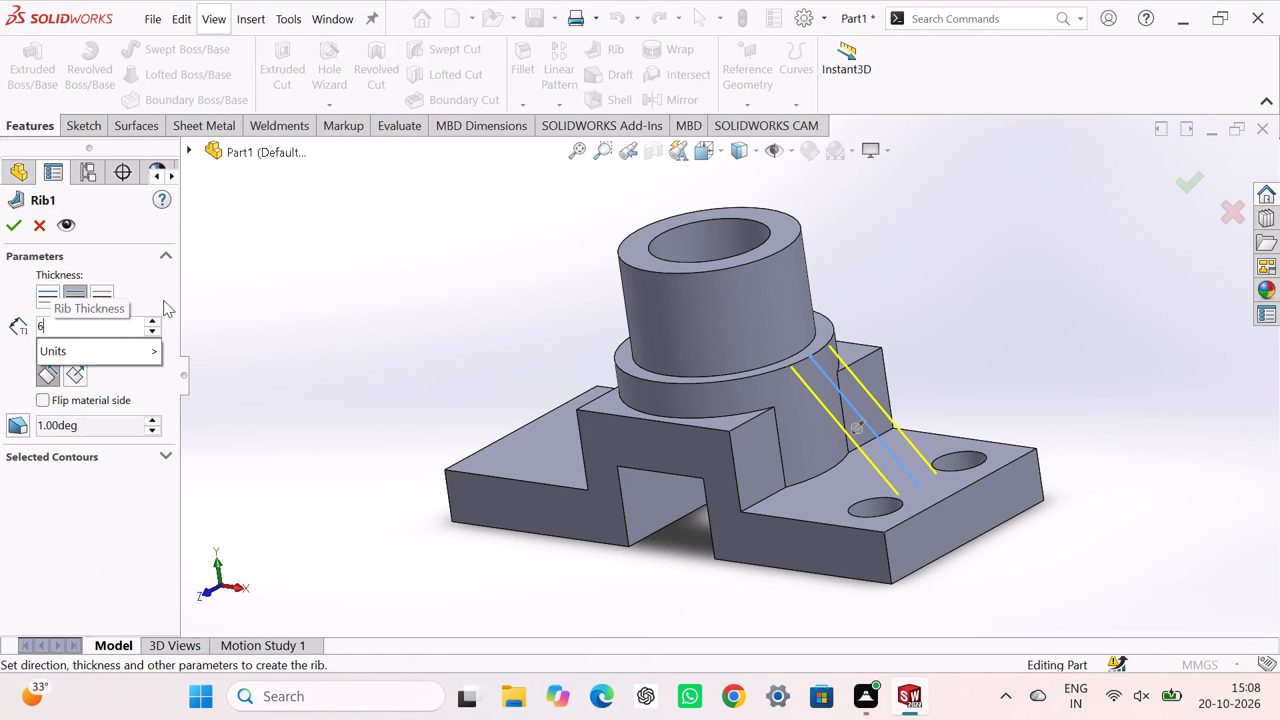
{"action": "left_click", "coordinate": [325, 279]}
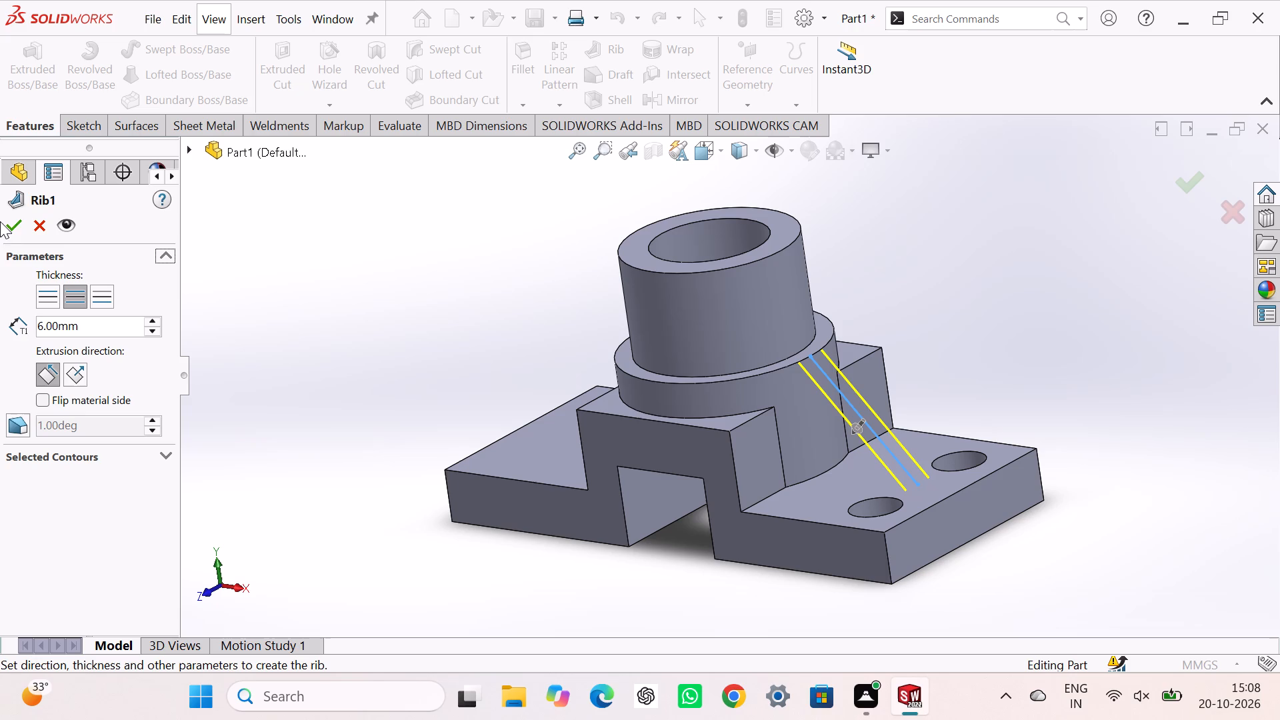
{"action": "left_click", "coordinate": [9, 223]}
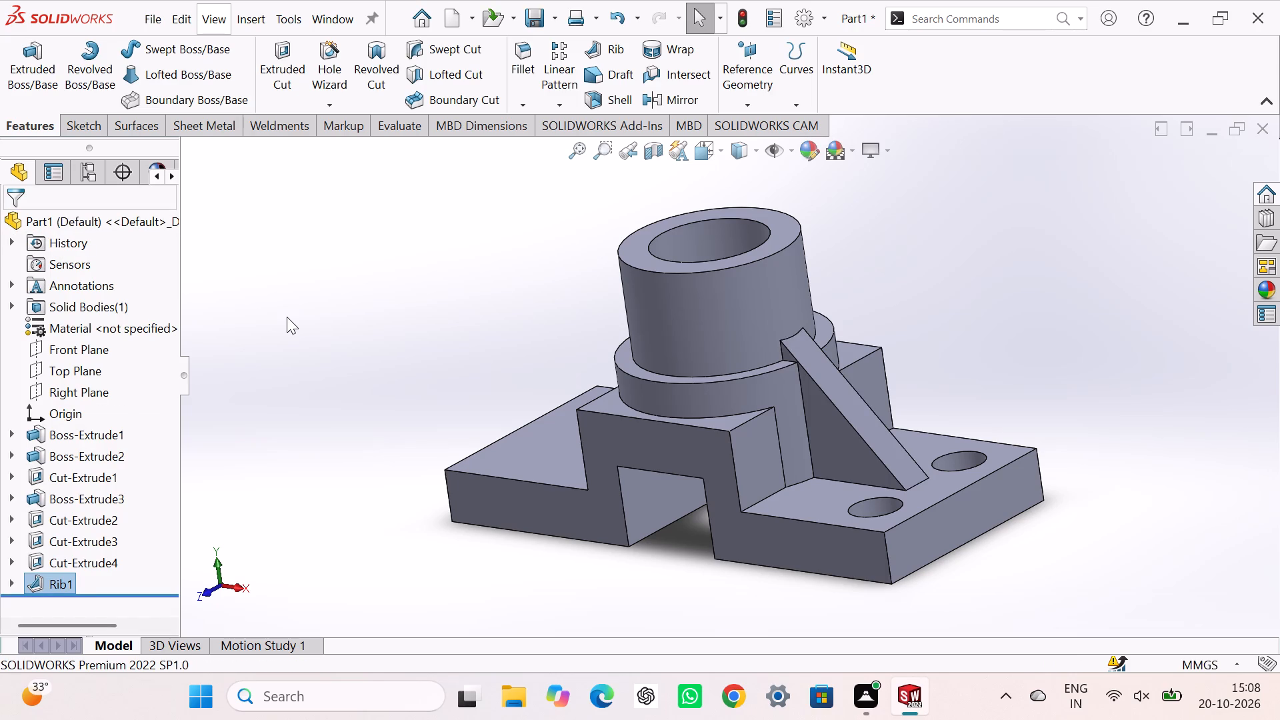
{"action": "left_click", "coordinate": [287, 317]}
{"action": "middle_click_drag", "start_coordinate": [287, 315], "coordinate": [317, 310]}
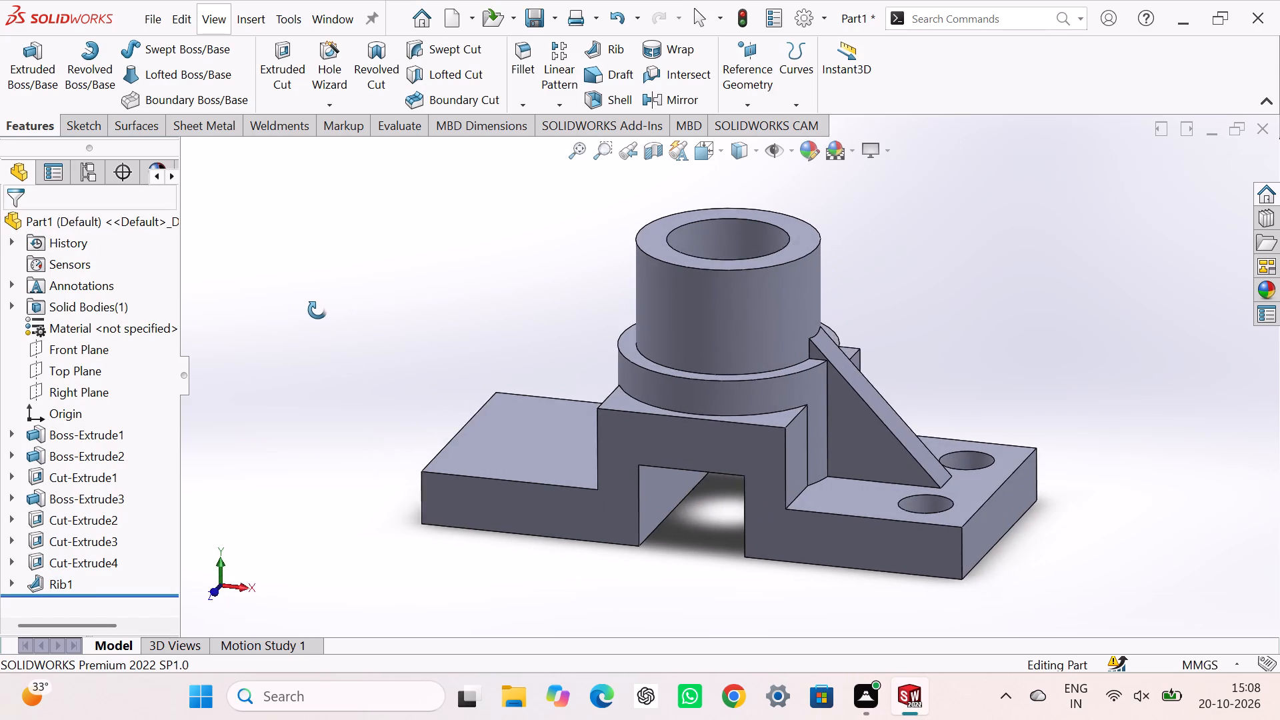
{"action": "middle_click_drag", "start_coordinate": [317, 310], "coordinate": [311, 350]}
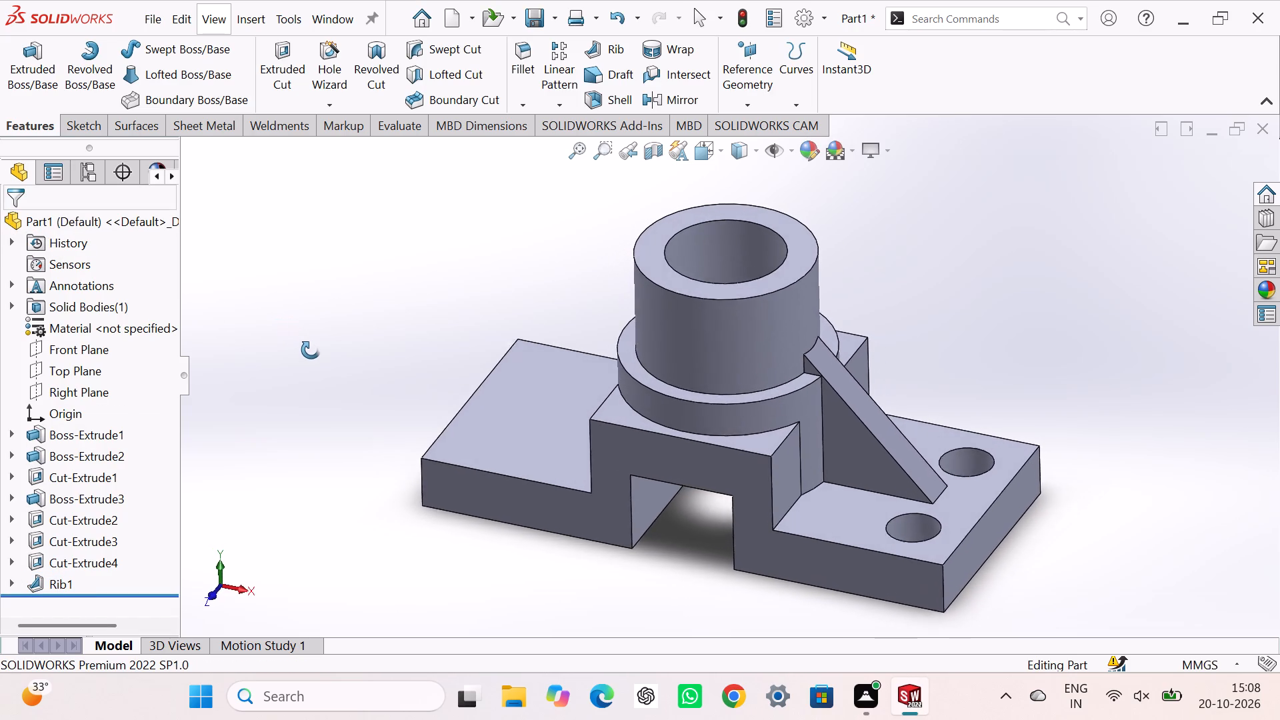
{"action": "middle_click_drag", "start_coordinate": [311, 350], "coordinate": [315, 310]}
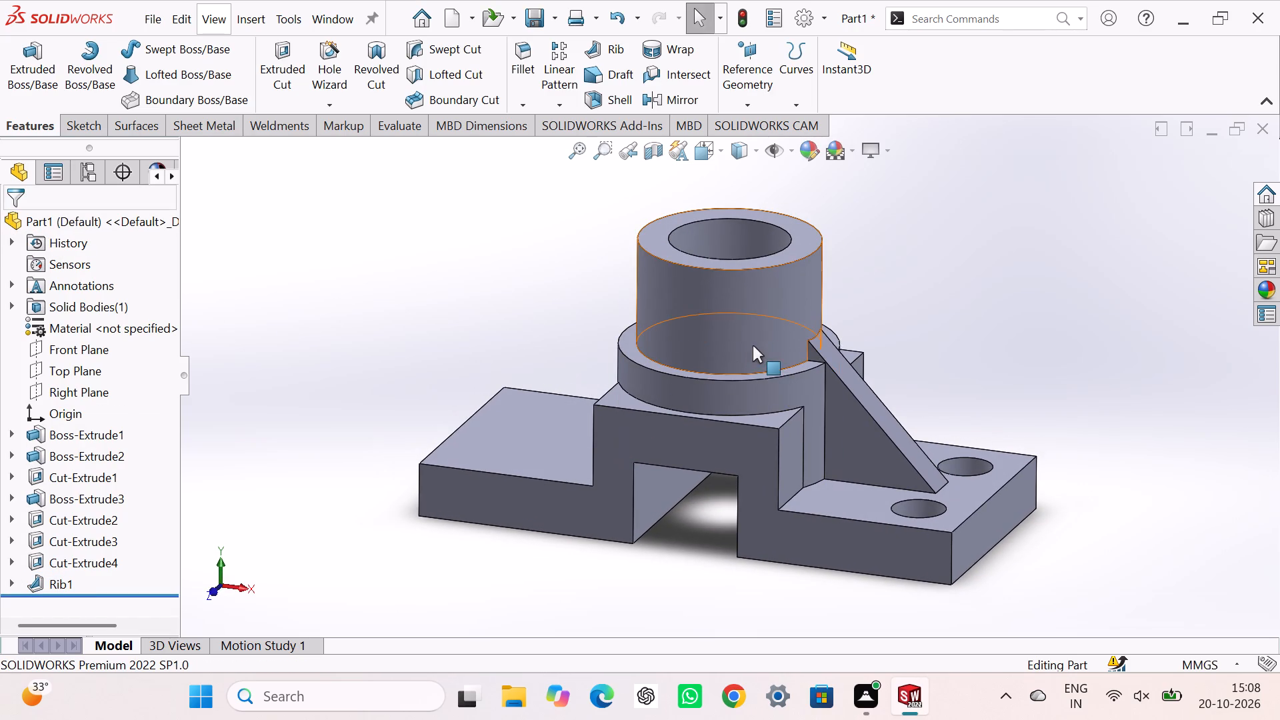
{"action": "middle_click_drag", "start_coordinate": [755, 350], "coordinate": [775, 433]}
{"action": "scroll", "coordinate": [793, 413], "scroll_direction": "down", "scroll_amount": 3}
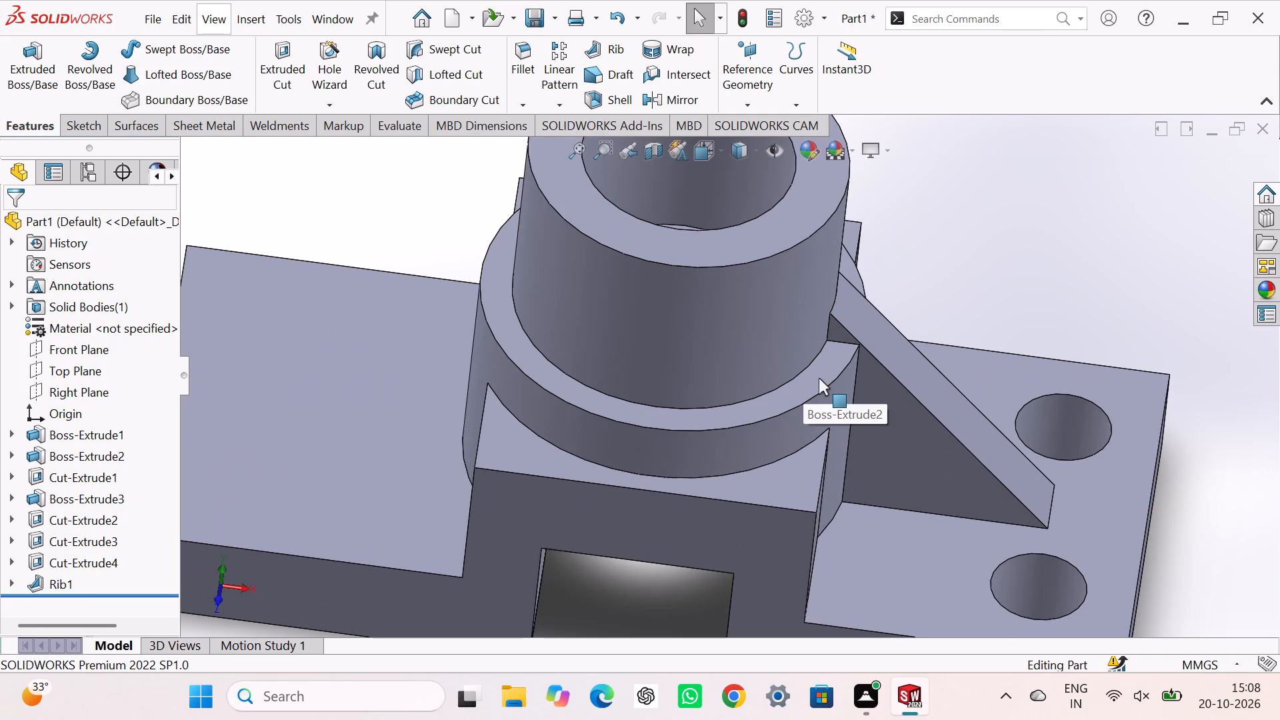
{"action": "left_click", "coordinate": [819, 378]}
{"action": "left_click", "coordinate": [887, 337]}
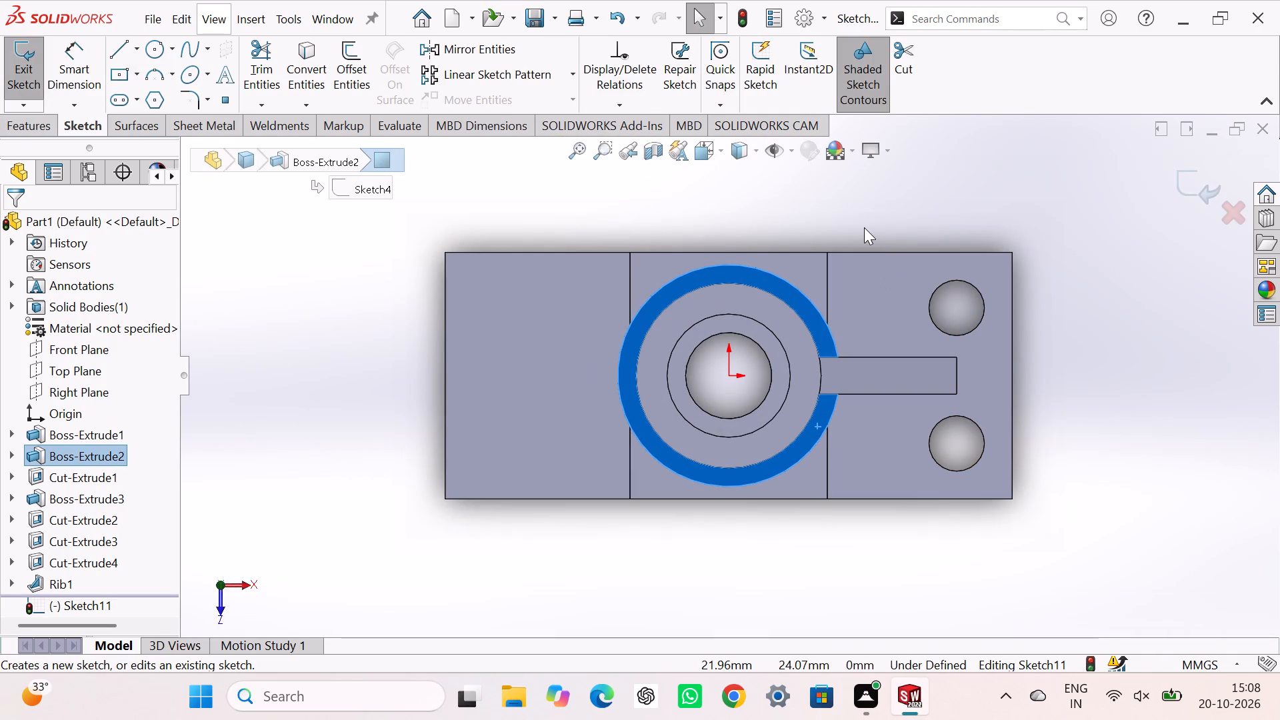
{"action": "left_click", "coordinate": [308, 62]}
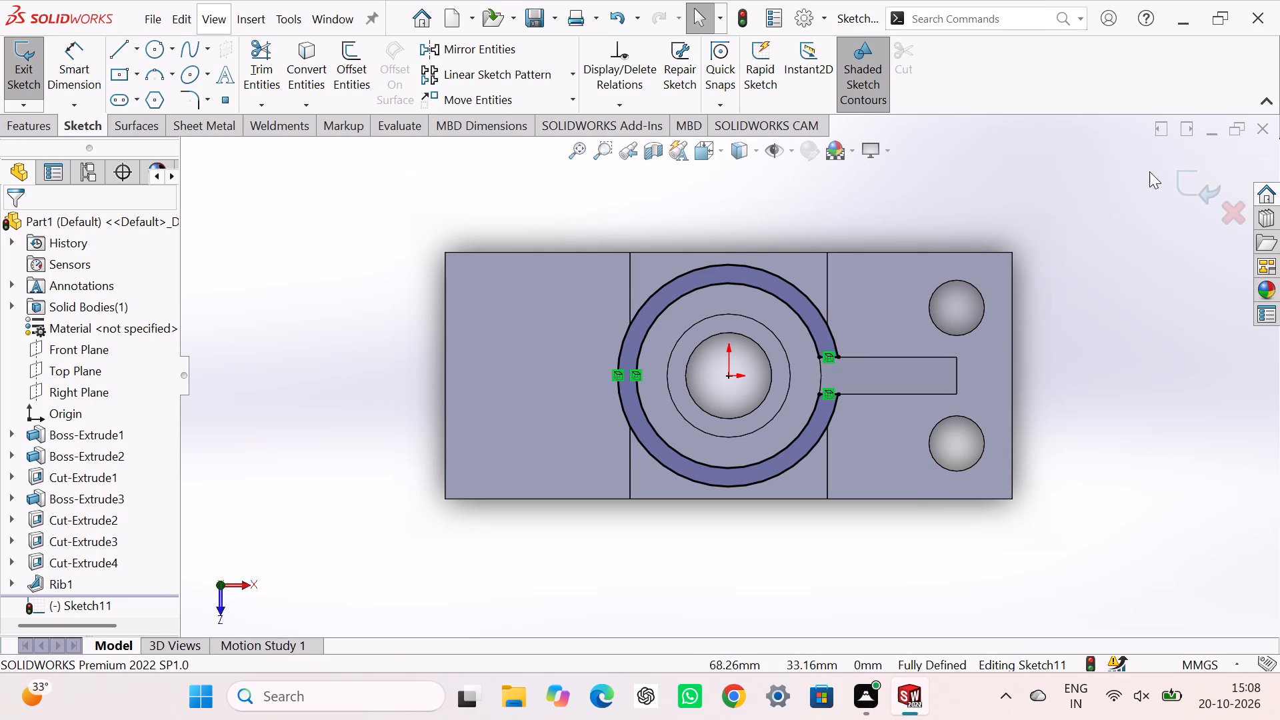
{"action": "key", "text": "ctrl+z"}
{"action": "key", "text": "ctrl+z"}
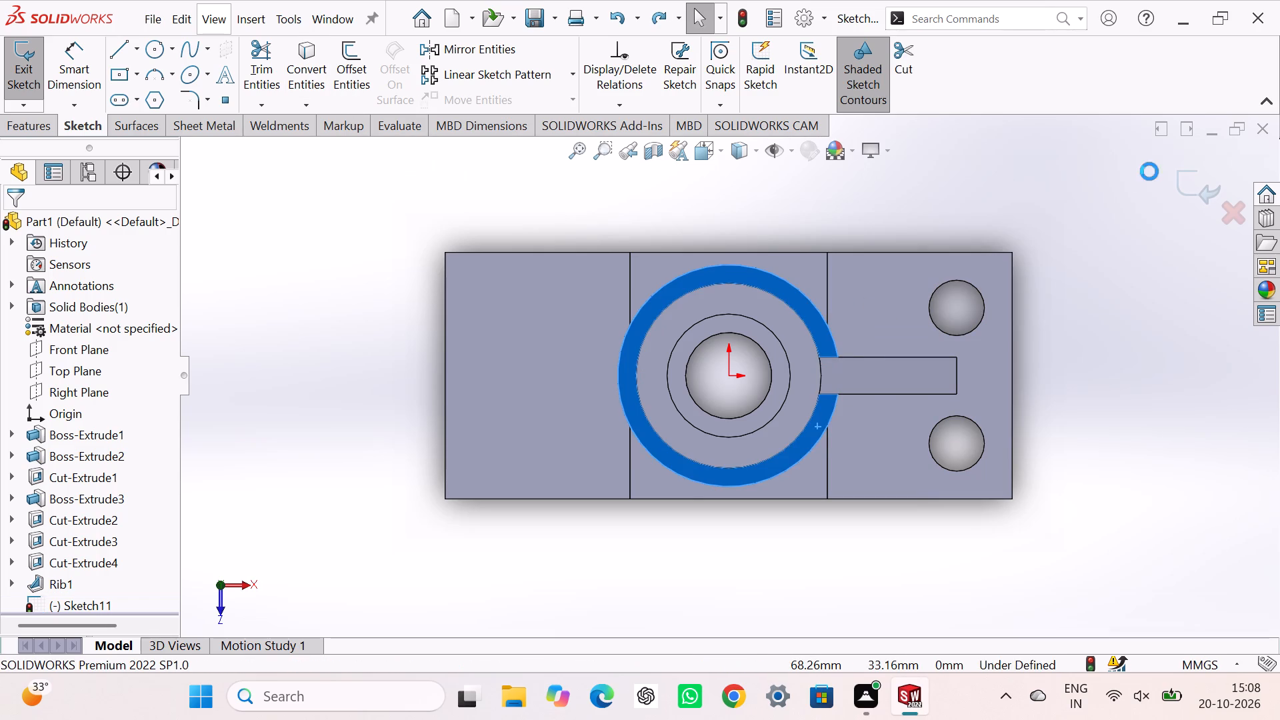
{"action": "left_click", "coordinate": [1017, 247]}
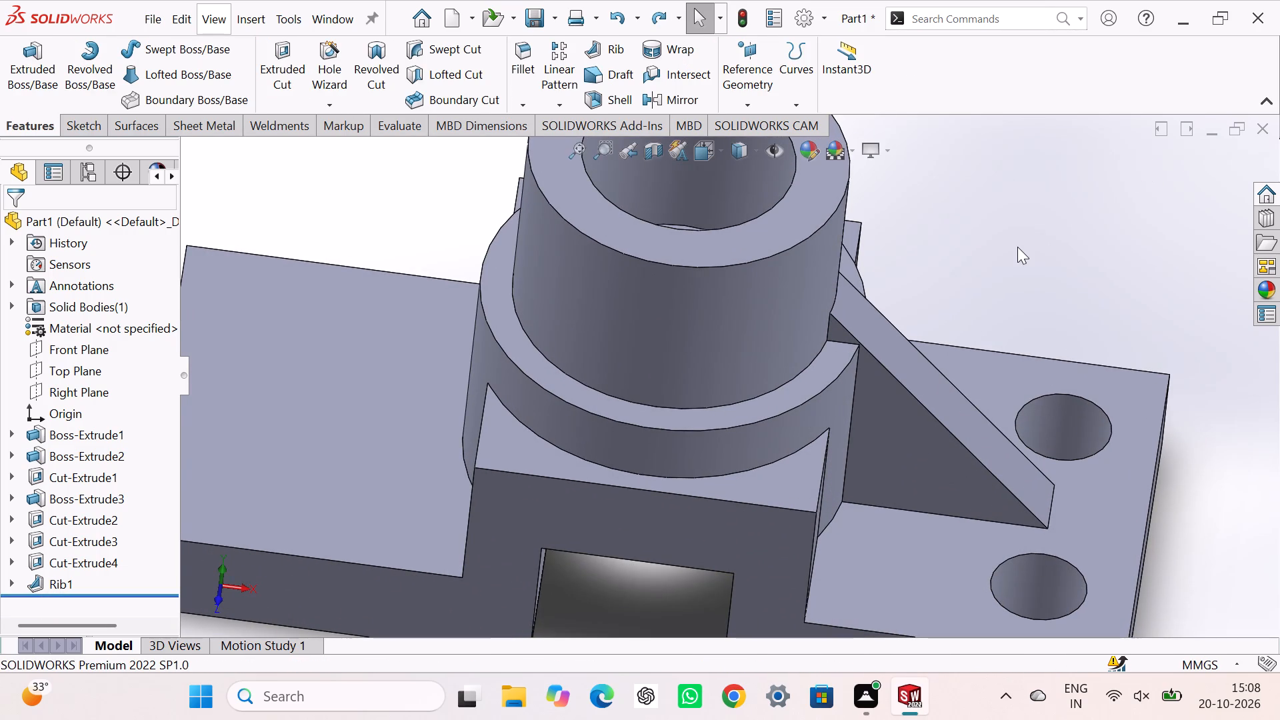
Start a sketch on the rib's front triangular side face, which includes the tip above the wider boss's shoulder.
{"action": "key", "text": "ctrl+1"}
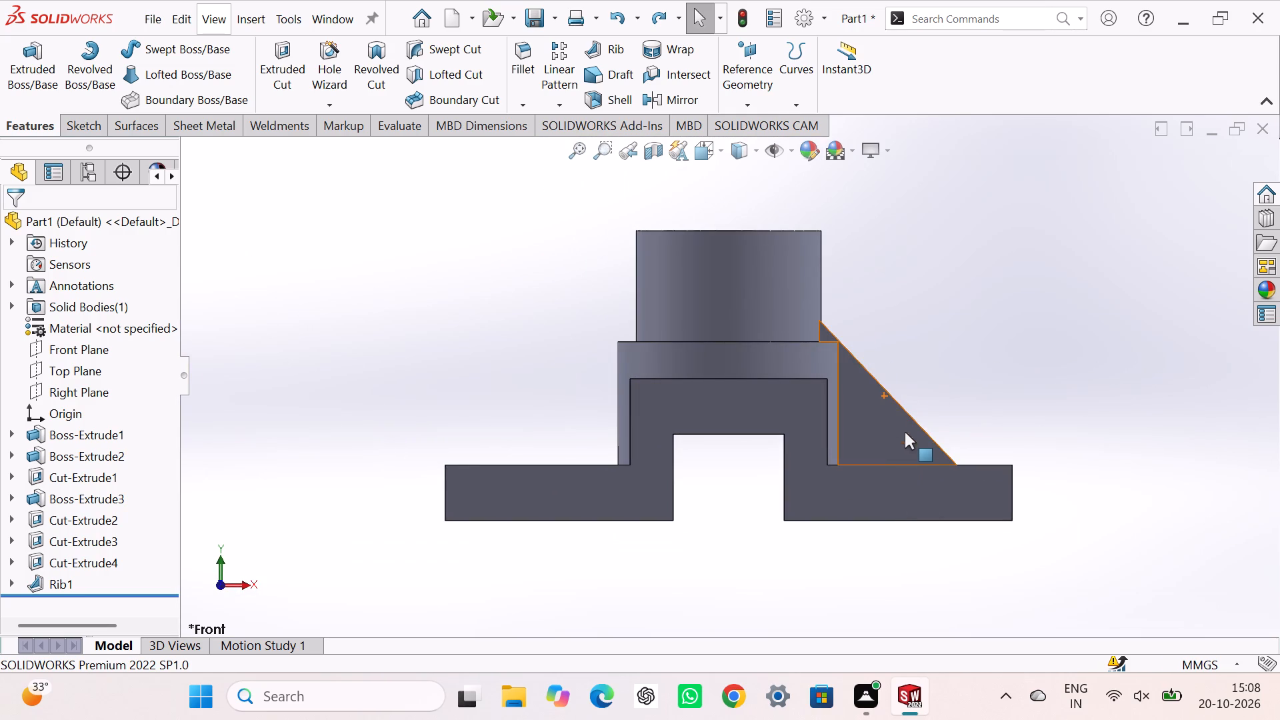
{"action": "left_click", "coordinate": [943, 351]}
{"action": "scroll", "coordinate": [862, 354], "scroll_direction": "down", "scroll_amount": 6}
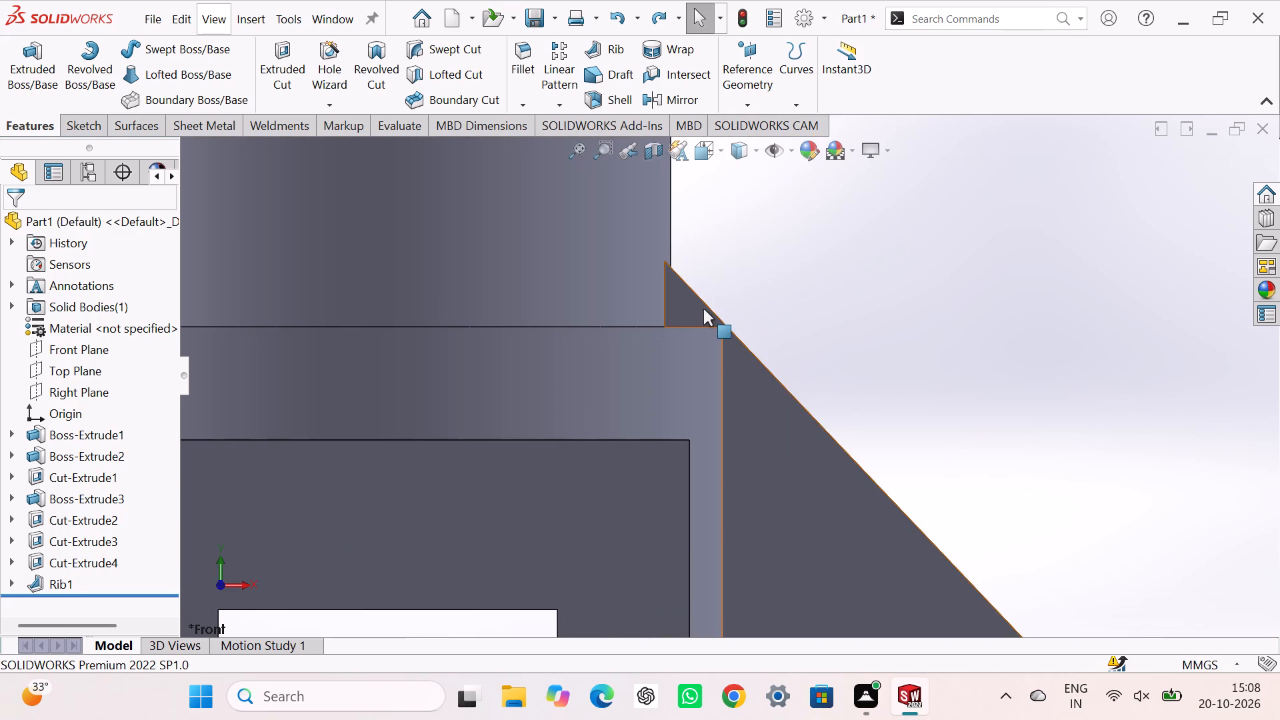
{"action": "left_click", "coordinate": [701, 309]}
{"action": "left_click", "coordinate": [766, 267]}
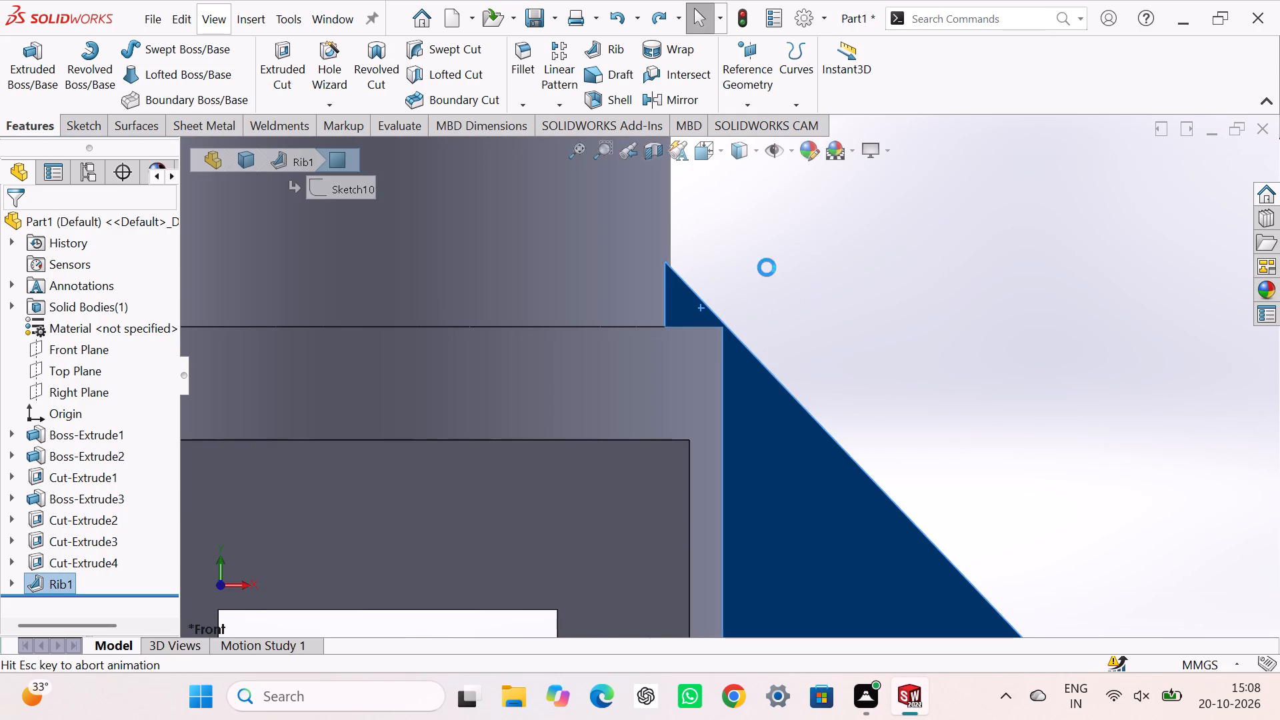
{"action": "left_click", "coordinate": [971, 278]}
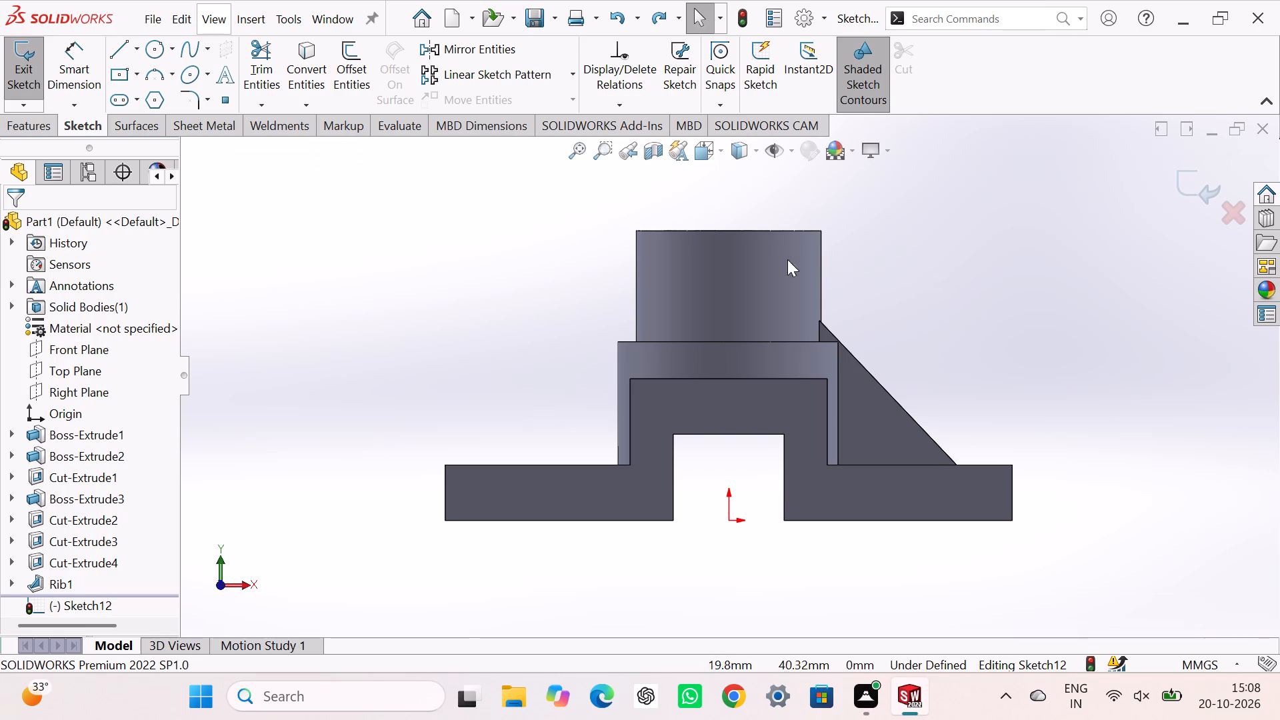
Convert the outline of the rib's side face into sketch lines.
{"action": "left_click", "coordinate": [310, 51]}
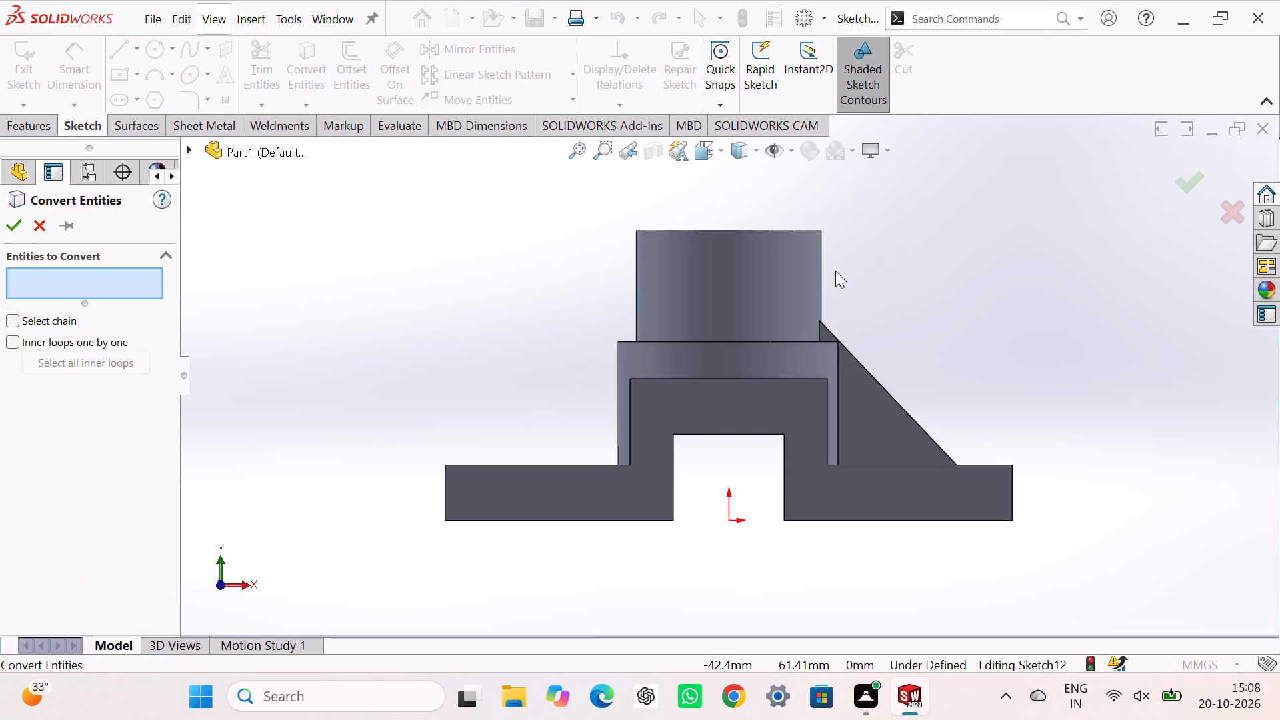
{"action": "scroll", "coordinate": [816, 324], "scroll_direction": "down", "scroll_amount": 10}
{"action": "left_click", "coordinate": [791, 396]}
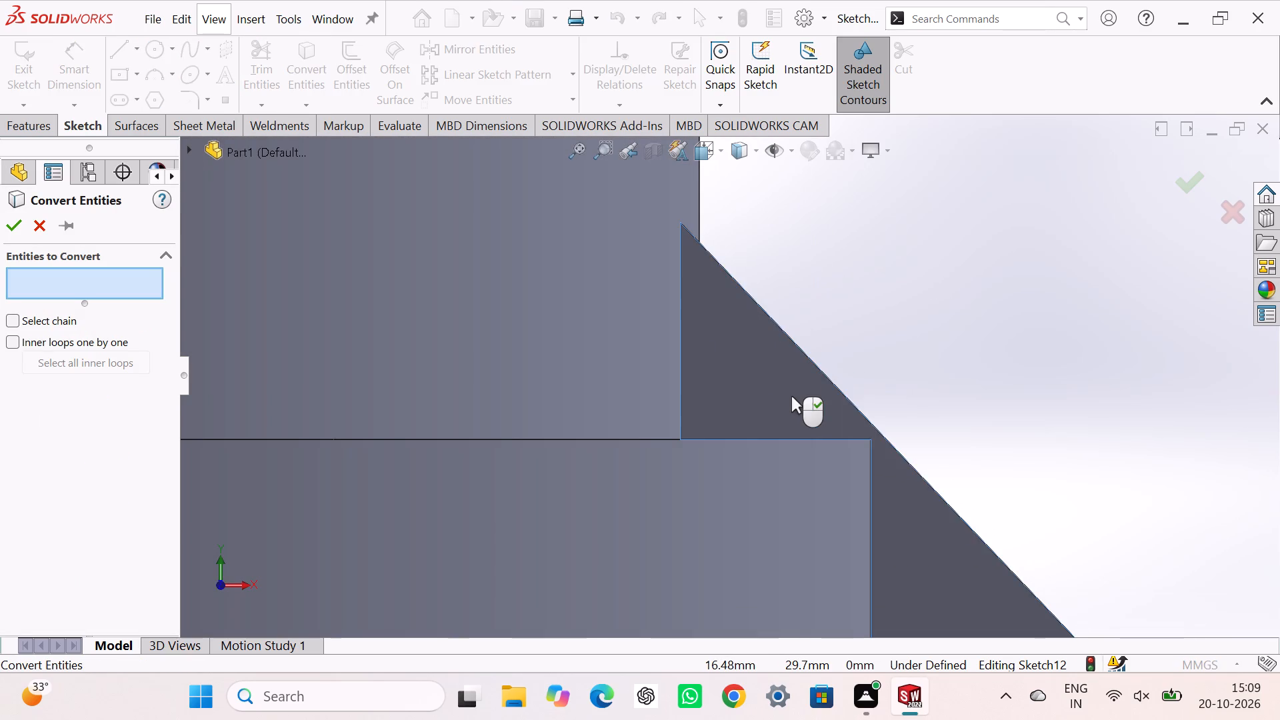
{"action": "left_click", "coordinate": [19, 225]}
{"action": "left_click", "coordinate": [1046, 319]}
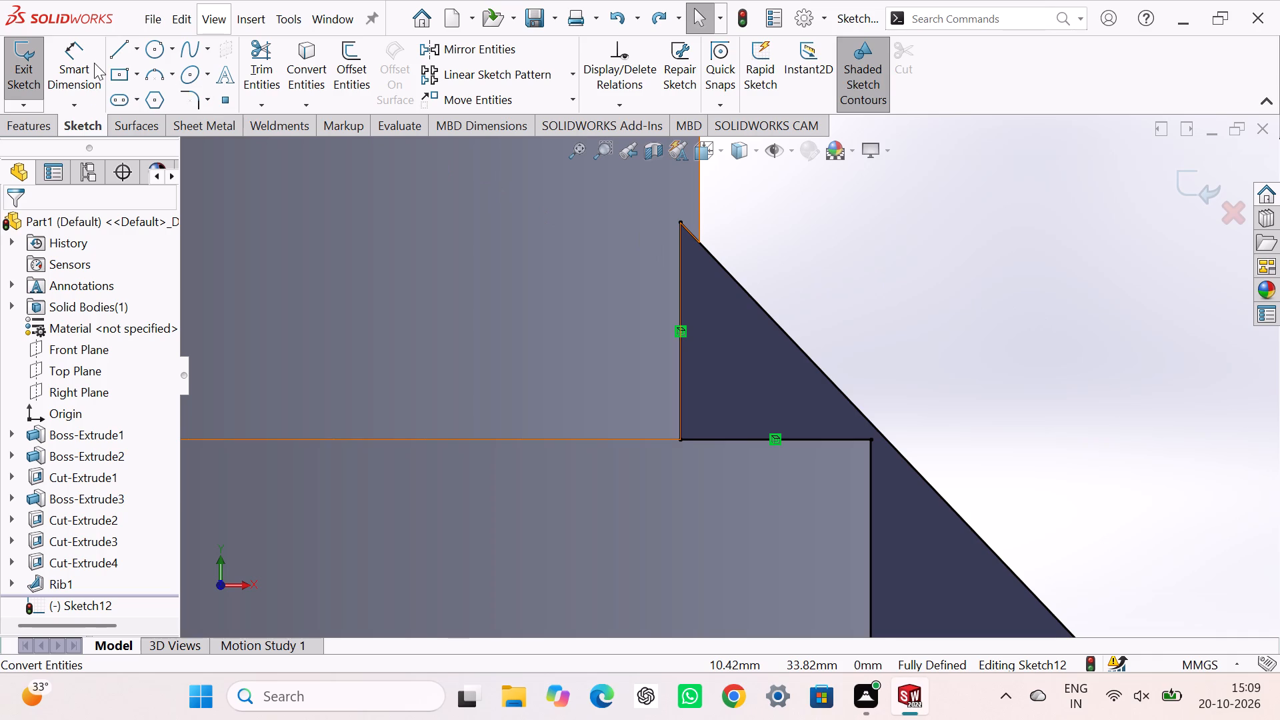
Draw a horizontal line about 0.25 mm long from the wider boss's upper outer corner to the rib's sloping edge.
{"action": "left_click", "coordinate": [116, 50]}
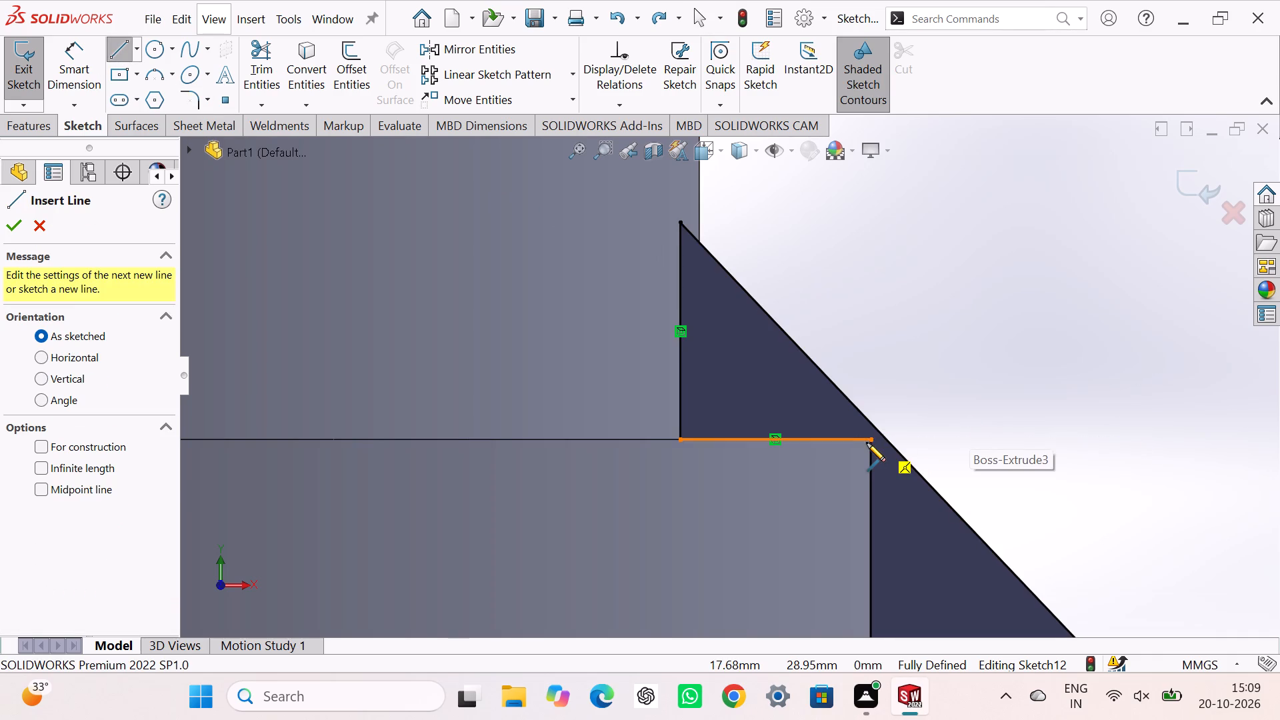
{"action": "left_click", "coordinate": [870, 441]}
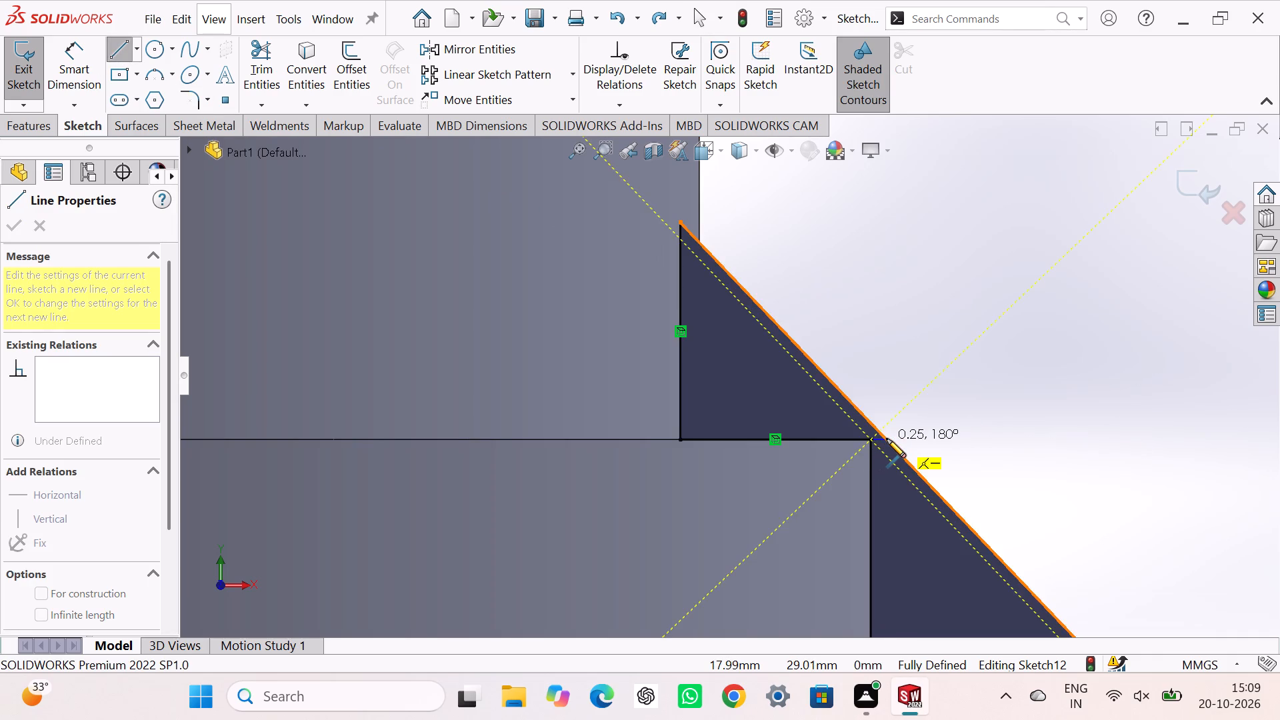
{"action": "left_click", "coordinate": [887, 439]}
{"action": "right_click", "coordinate": [931, 338]}
{"action": "left_click", "coordinate": [943, 353]}
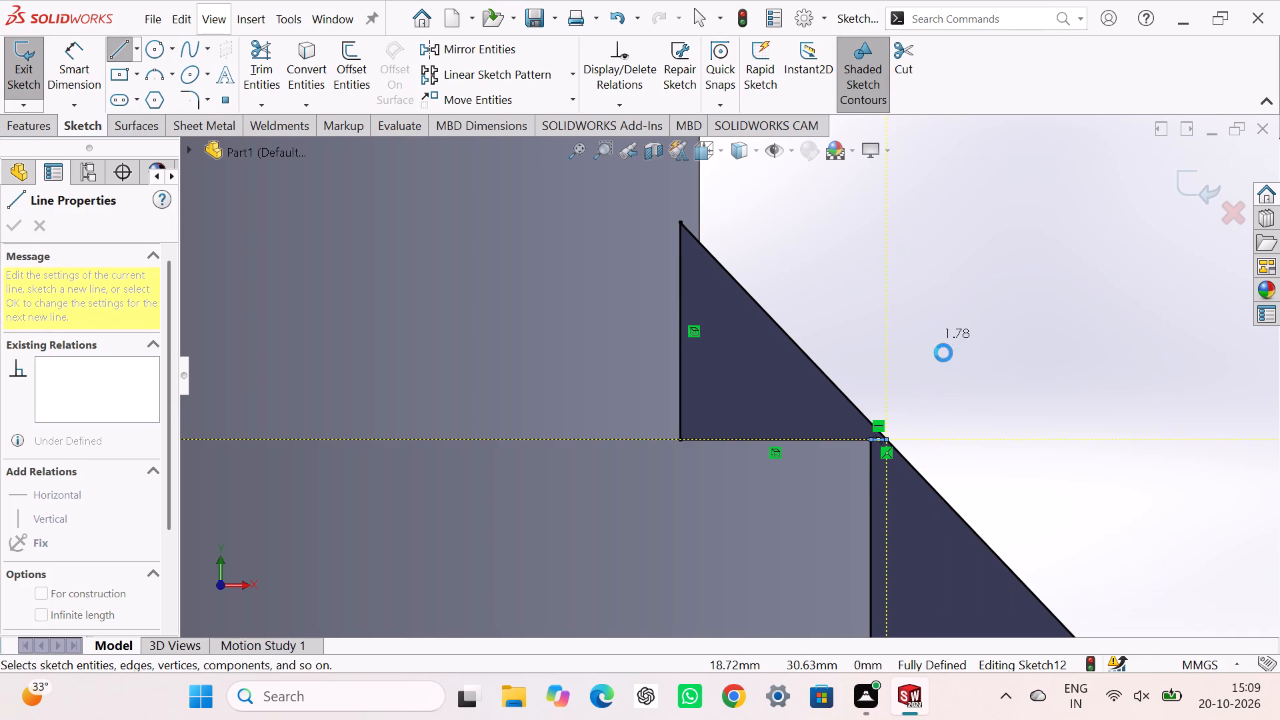
{"action": "left_click", "coordinate": [936, 356]}
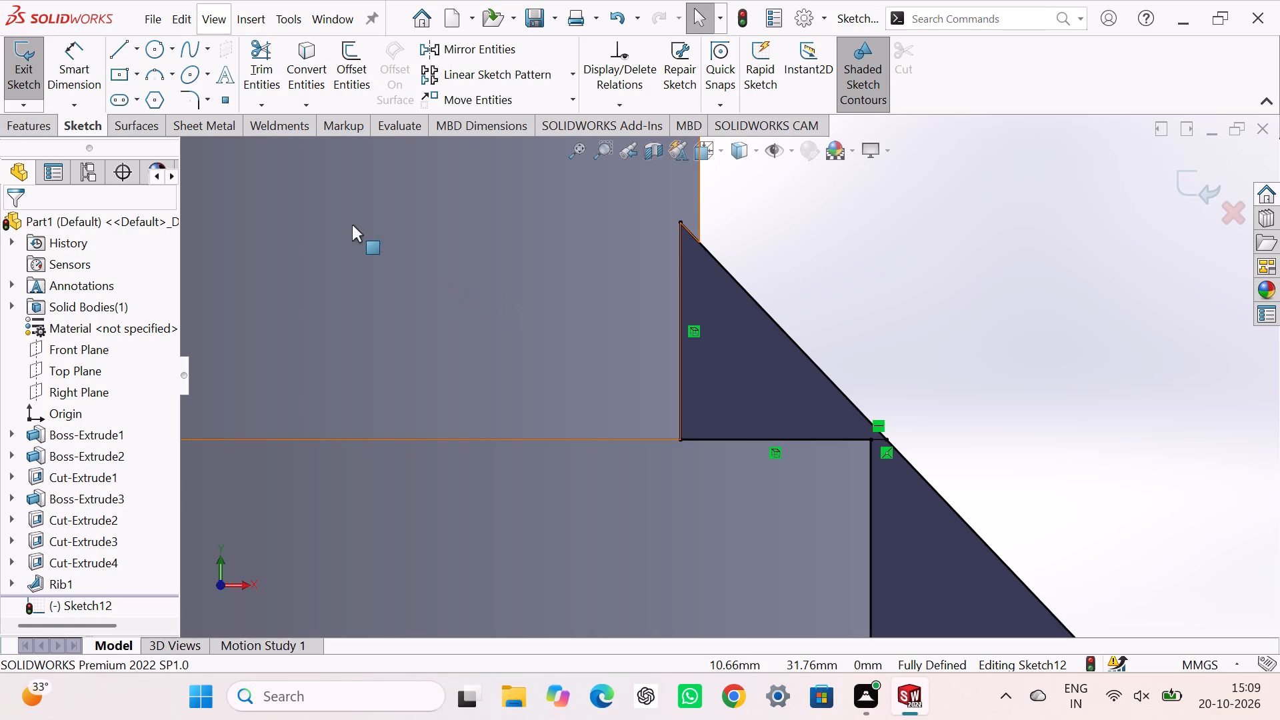
Trim the converted sloping, vertical and bottom lines below the boss shoulder, leaving only the small triangle at the rib's tip.
{"action": "left_click", "coordinate": [258, 49]}
{"action": "scroll", "coordinate": [886, 437], "scroll_direction": "up", "scroll_amount": 3}
{"action": "scroll", "coordinate": [886, 455], "scroll_direction": "down", "scroll_amount": 1}
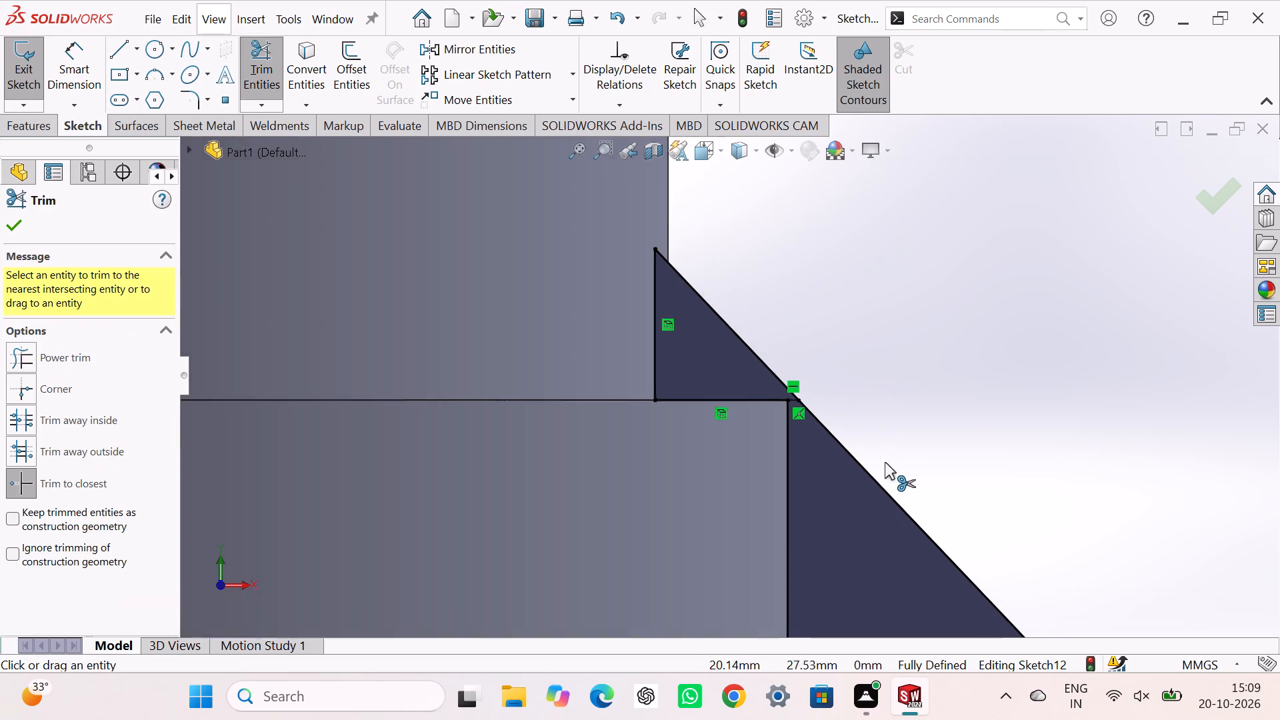
{"action": "scroll", "coordinate": [885, 462], "scroll_direction": "down", "scroll_amount": 2}
{"action": "left_click", "coordinate": [861, 487]}
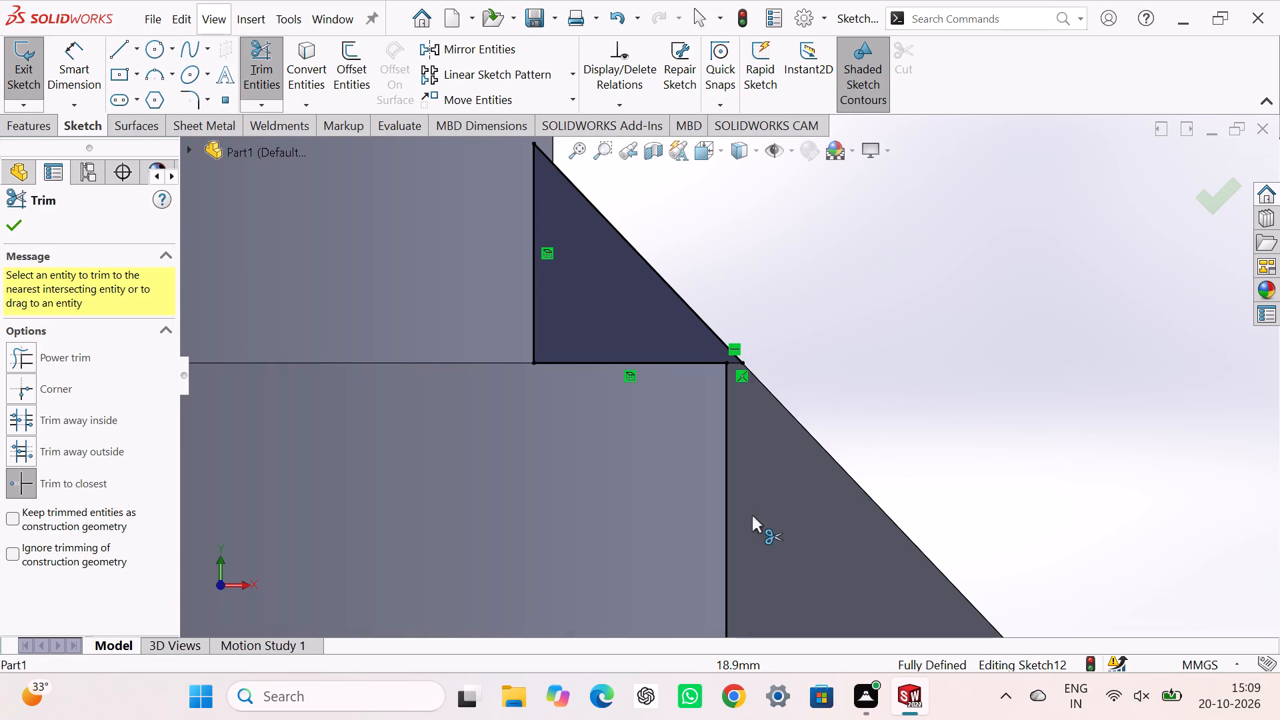
{"action": "left_click", "coordinate": [729, 499]}
{"action": "scroll", "coordinate": [751, 498], "scroll_direction": "up", "scroll_amount": 4}
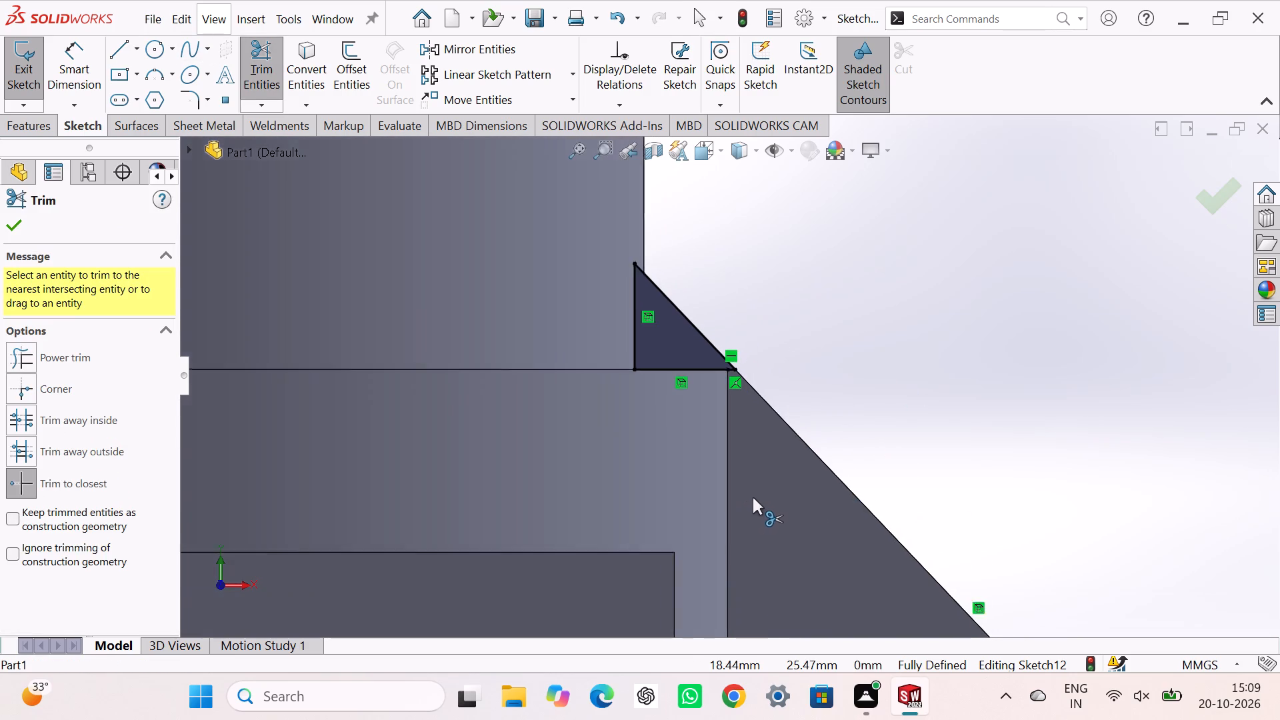
{"action": "scroll", "coordinate": [753, 497], "scroll_direction": "up", "scroll_amount": 7}
{"action": "scroll", "coordinate": [765, 512], "scroll_direction": "down", "scroll_amount": 3}
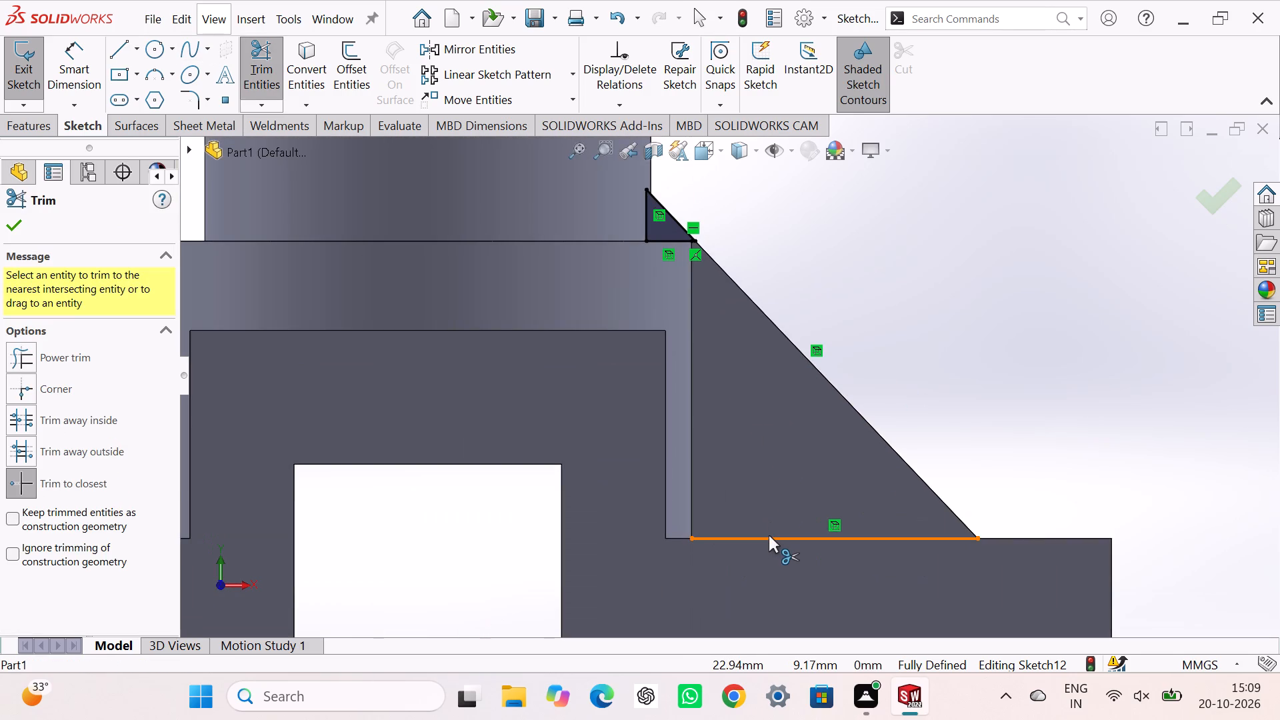
{"action": "left_click", "coordinate": [769, 535]}
{"action": "scroll", "coordinate": [819, 435], "scroll_direction": "up", "scroll_amount": 3}
{"action": "scroll", "coordinate": [806, 319], "scroll_direction": "down", "scroll_amount": 6}
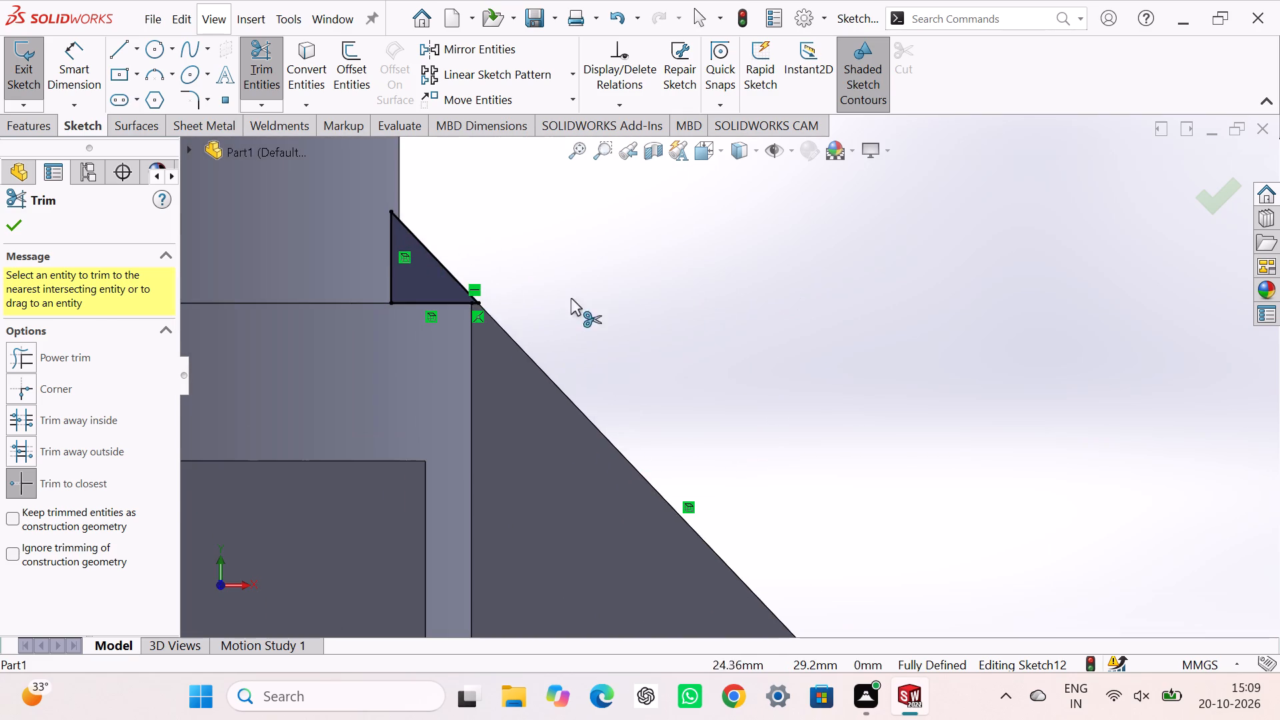
{"action": "scroll", "coordinate": [453, 293], "scroll_direction": "down", "scroll_amount": 6}
{"action": "scroll", "coordinate": [685, 335], "scroll_direction": "down", "scroll_amount": 3}
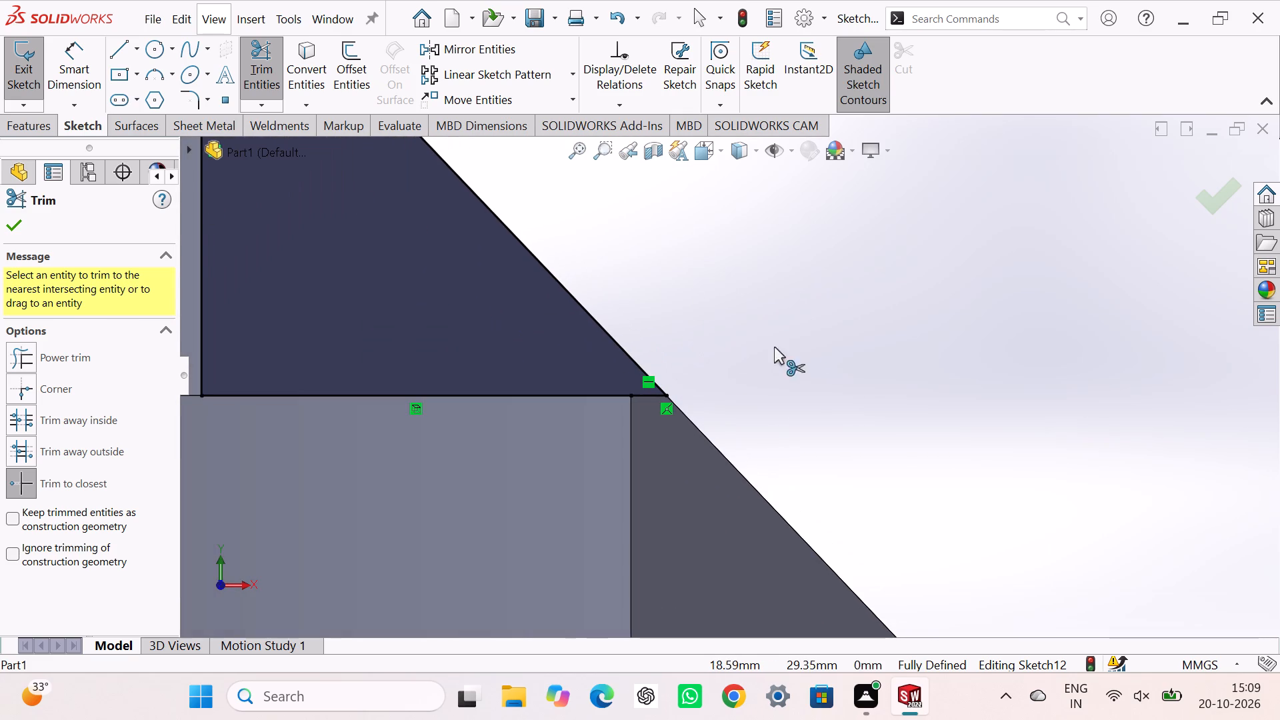
{"action": "left_click", "coordinate": [1208, 202]}
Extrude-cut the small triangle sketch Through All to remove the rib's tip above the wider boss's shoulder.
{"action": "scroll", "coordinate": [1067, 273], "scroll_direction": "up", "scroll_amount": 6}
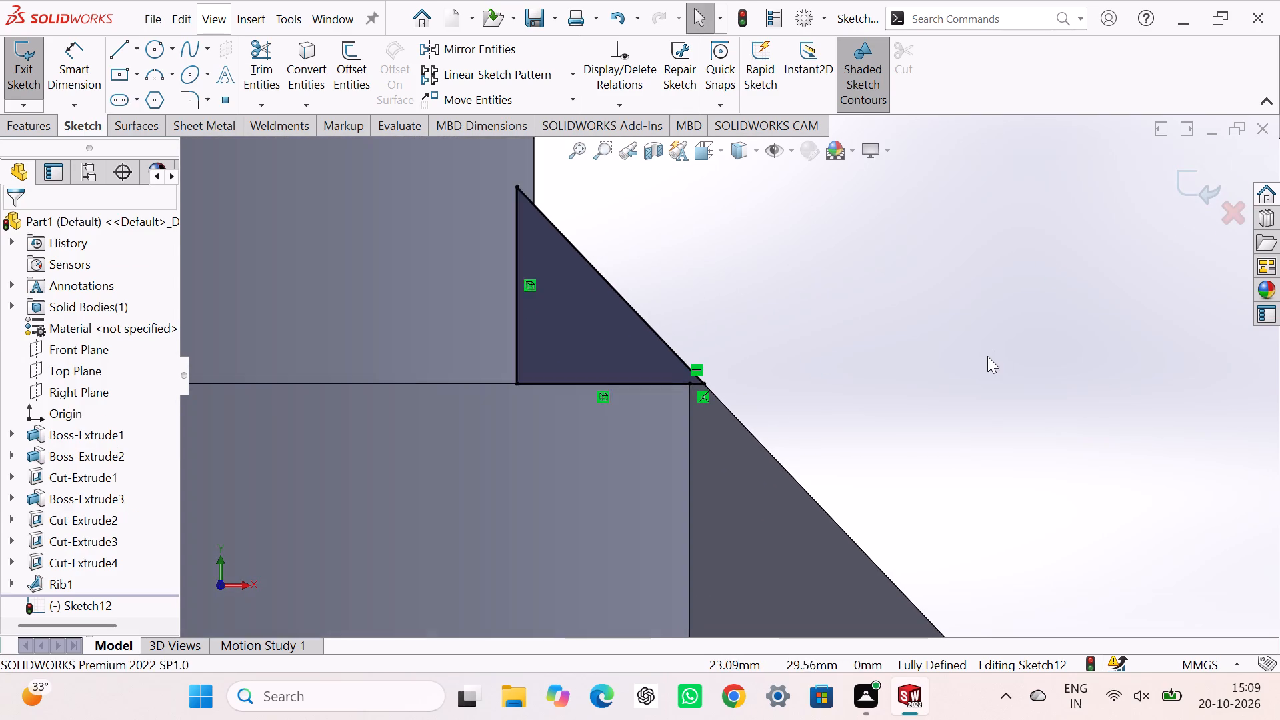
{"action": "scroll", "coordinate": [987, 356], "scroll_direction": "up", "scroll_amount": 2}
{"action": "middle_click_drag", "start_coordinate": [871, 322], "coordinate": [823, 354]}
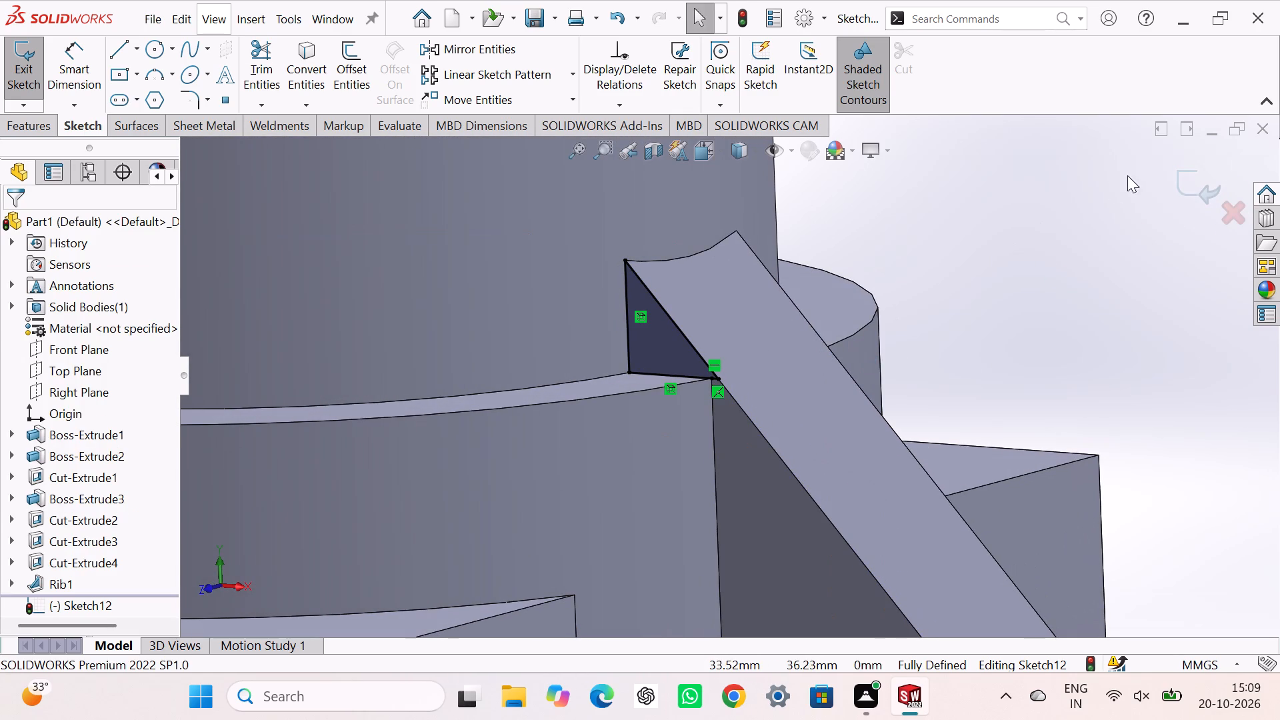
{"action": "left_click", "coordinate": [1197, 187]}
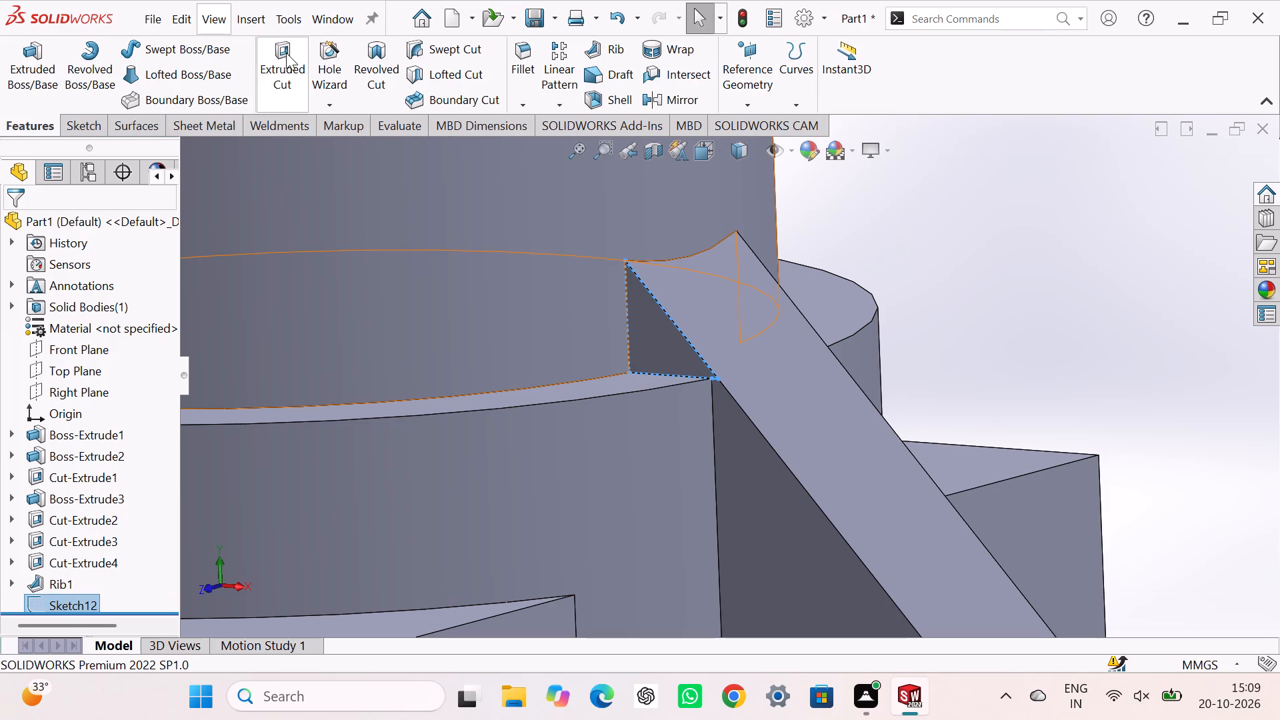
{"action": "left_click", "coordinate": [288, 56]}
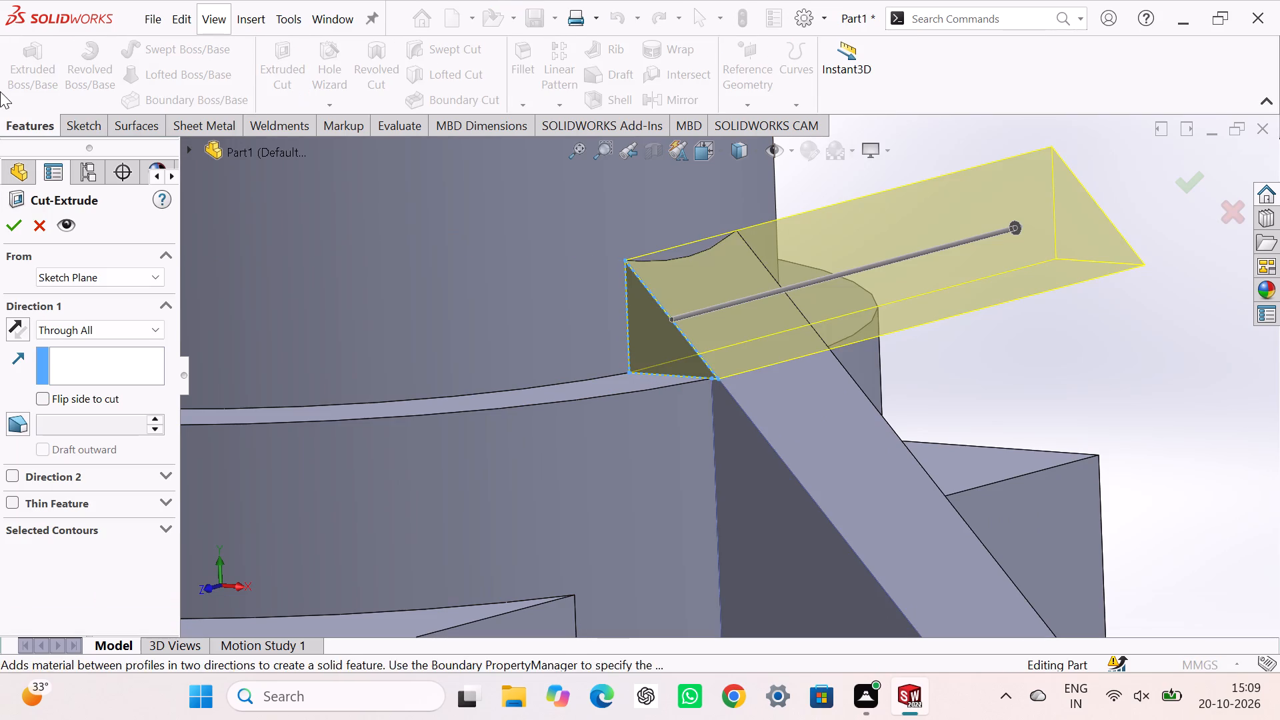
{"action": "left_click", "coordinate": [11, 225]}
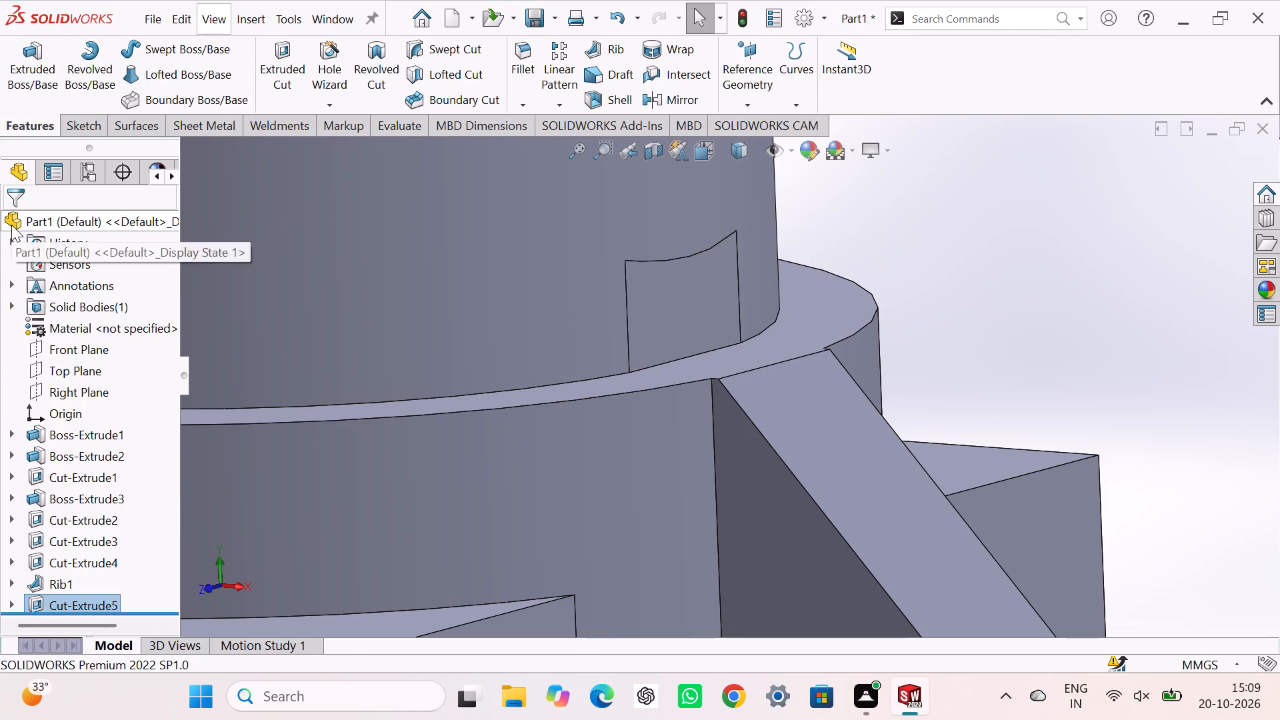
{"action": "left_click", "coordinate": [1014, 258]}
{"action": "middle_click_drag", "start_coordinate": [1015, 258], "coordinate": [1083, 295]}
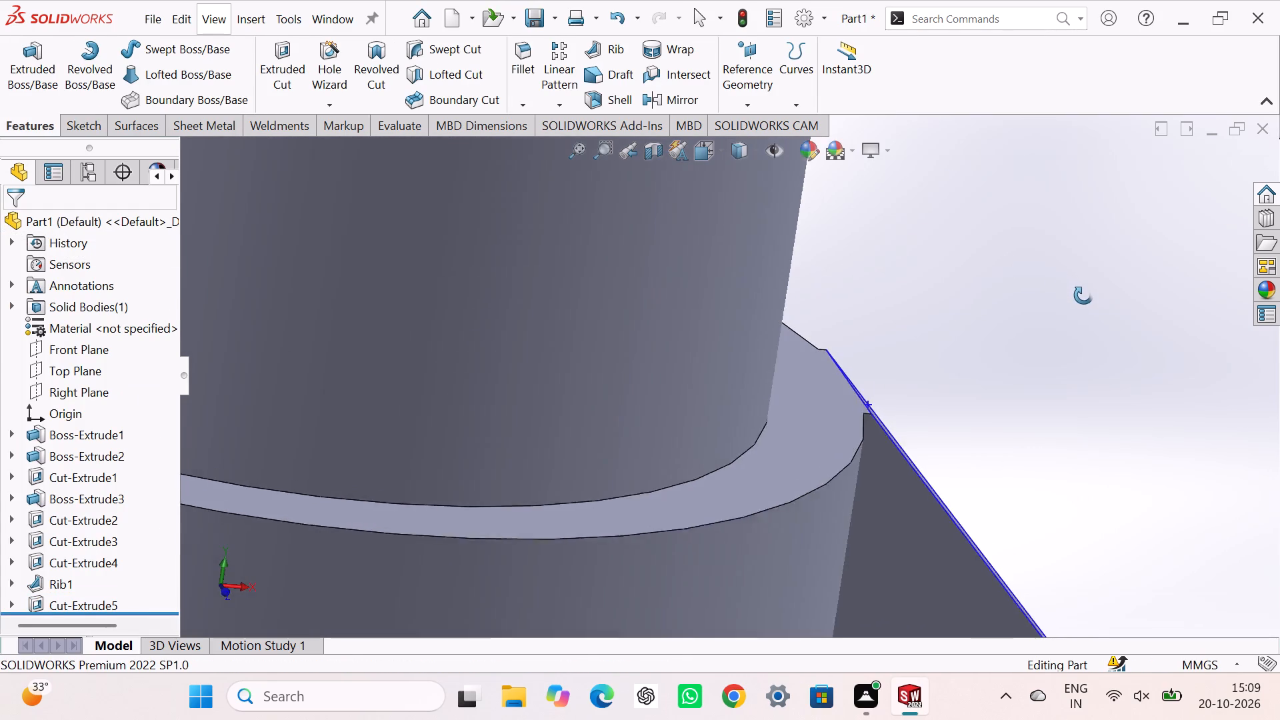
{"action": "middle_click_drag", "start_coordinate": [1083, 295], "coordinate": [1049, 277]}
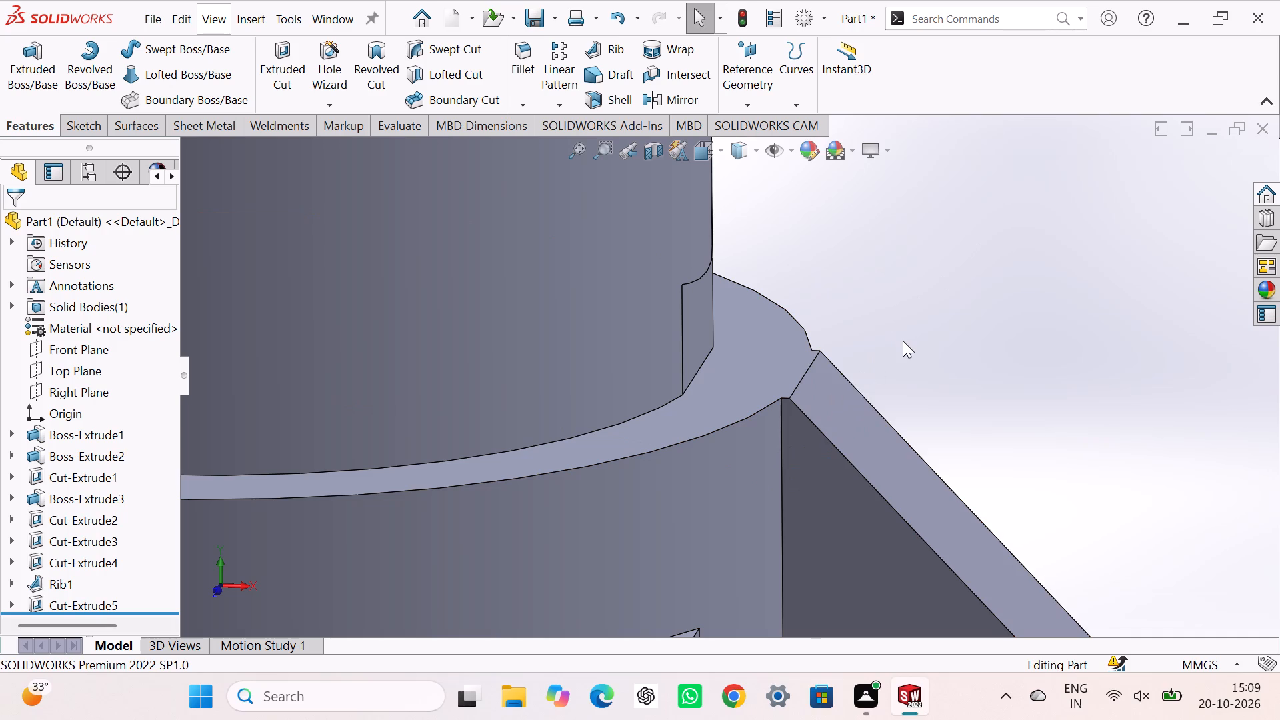
Undo the tip cut, its sketch and the rib, going back to the rib's single sloping sketch line.
{"action": "key", "text": "ctrl+z"}
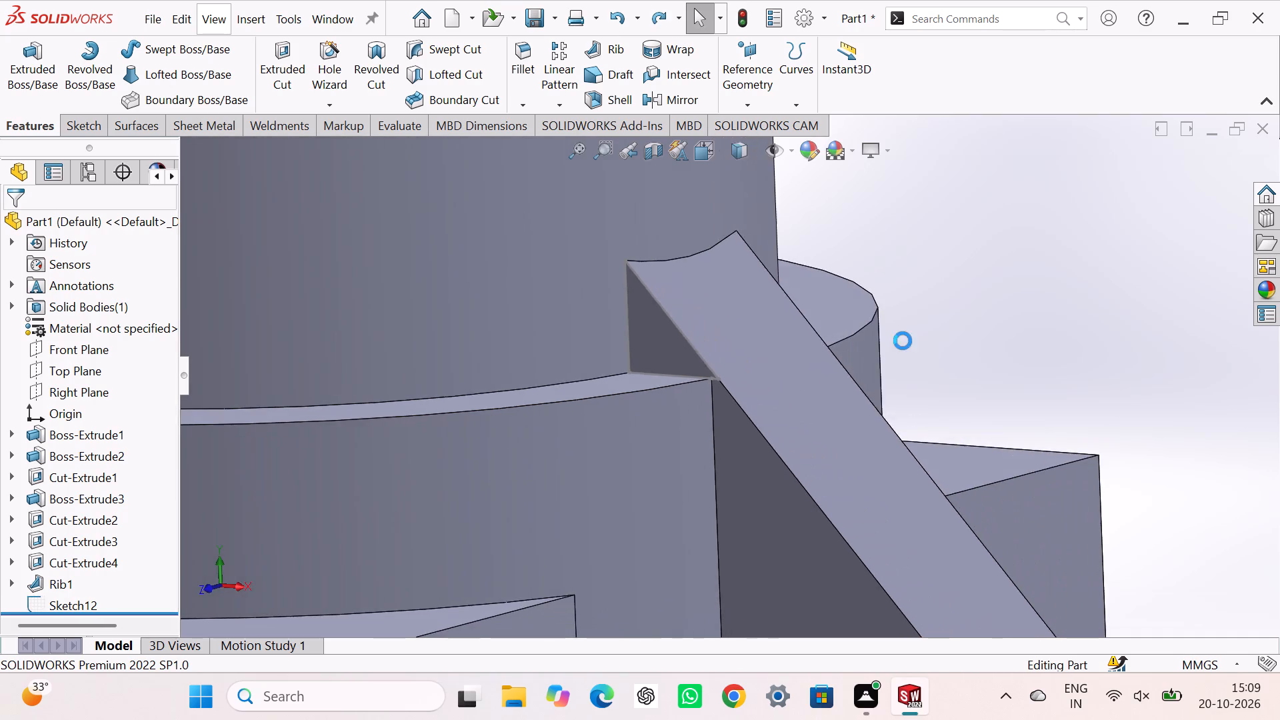
{"action": "key", "text": "ctrl+z"}
{"action": "key", "text": "ctrl+z"}
{"action": "key", "text": "ctrl+z"}
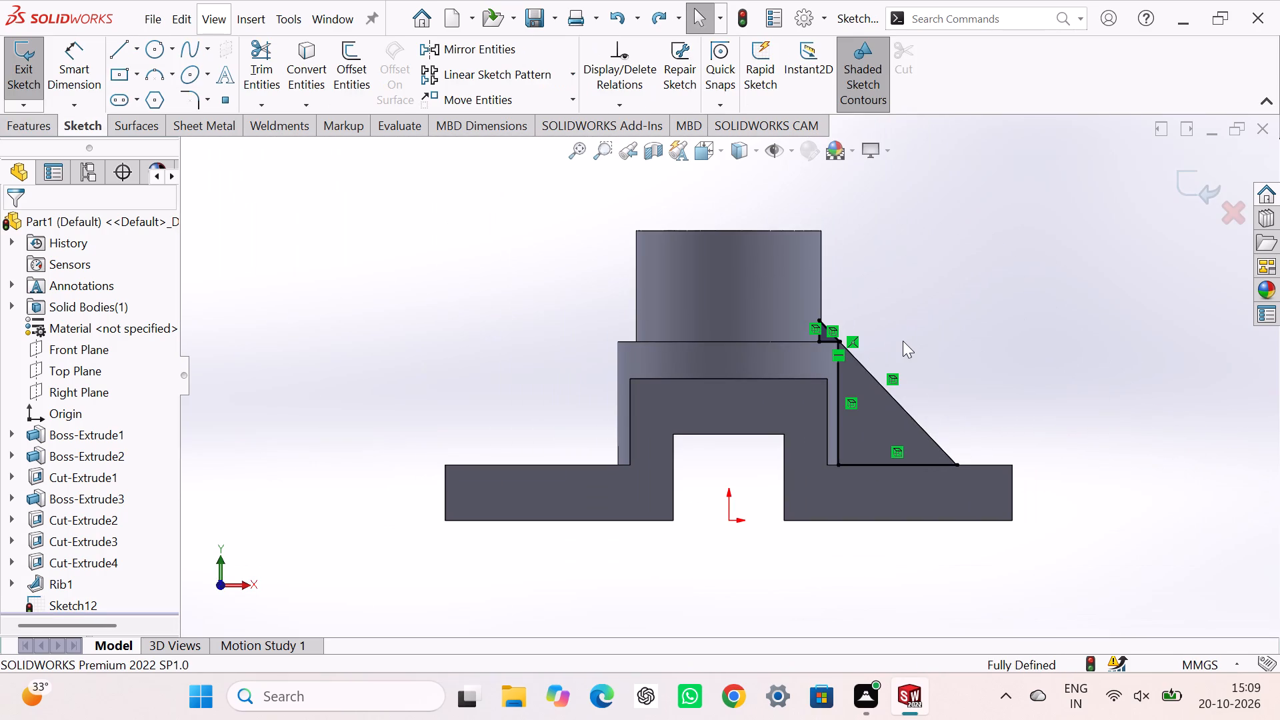
{"action": "key", "text": "ctrl+z"}
{"action": "key", "text": "ctrl+z"}
{"action": "key", "text": "ctrl+z"}
{"action": "key", "text": "ctrl+z"}
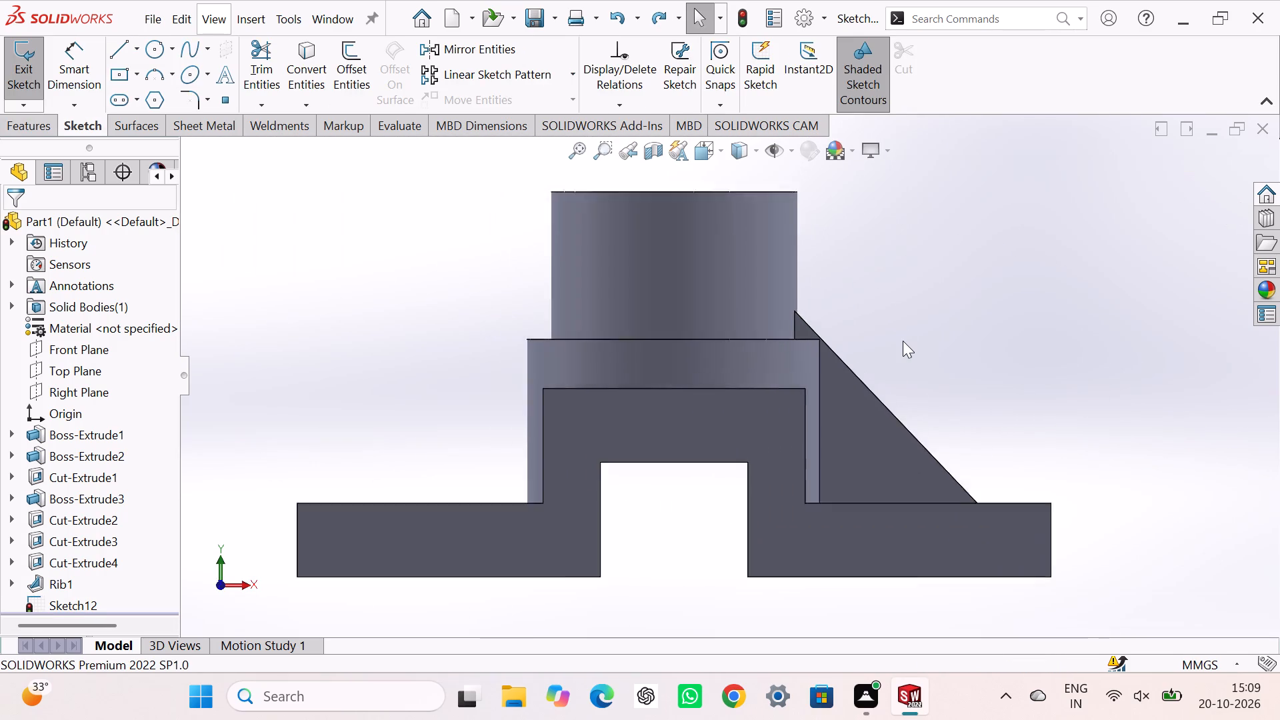
{"action": "key", "text": "ctrl+z"}
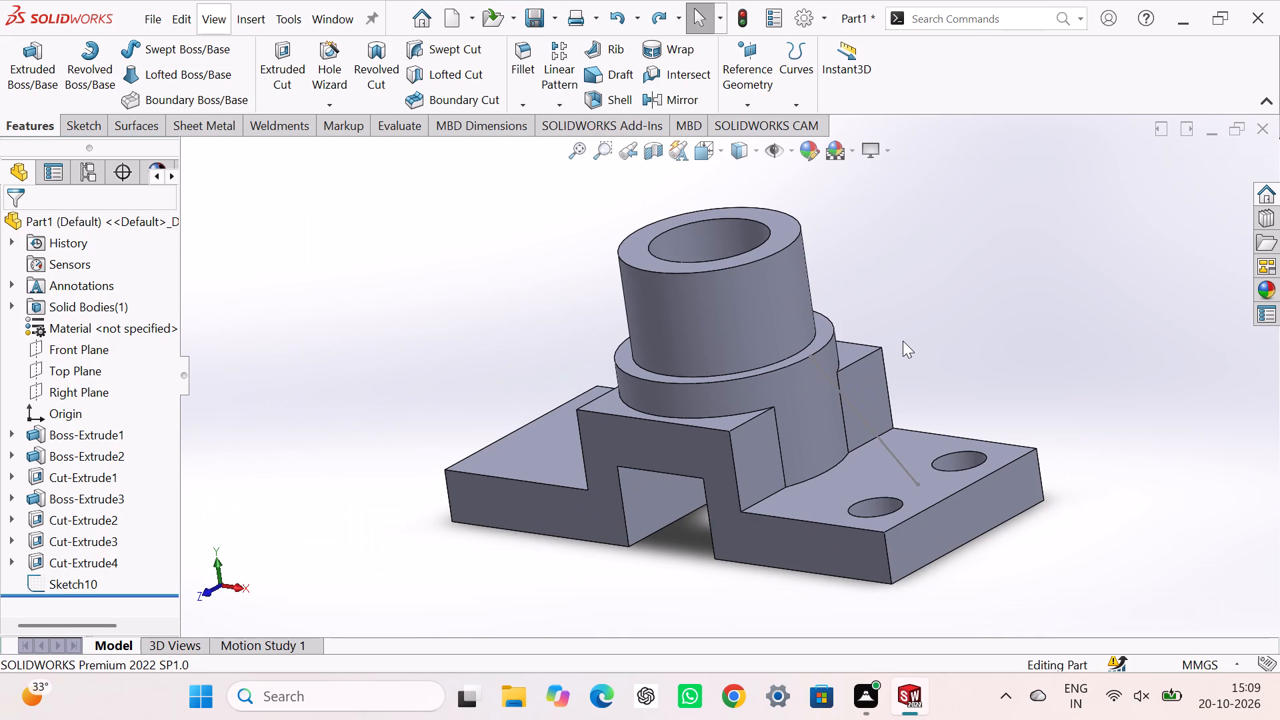
Reopen the sketch of the rib's sloping line for editing, seen from the front.
{"action": "key", "text": "ctrl+1"}
{"action": "scroll", "coordinate": [889, 360], "scroll_direction": "down", "scroll_amount": 5}
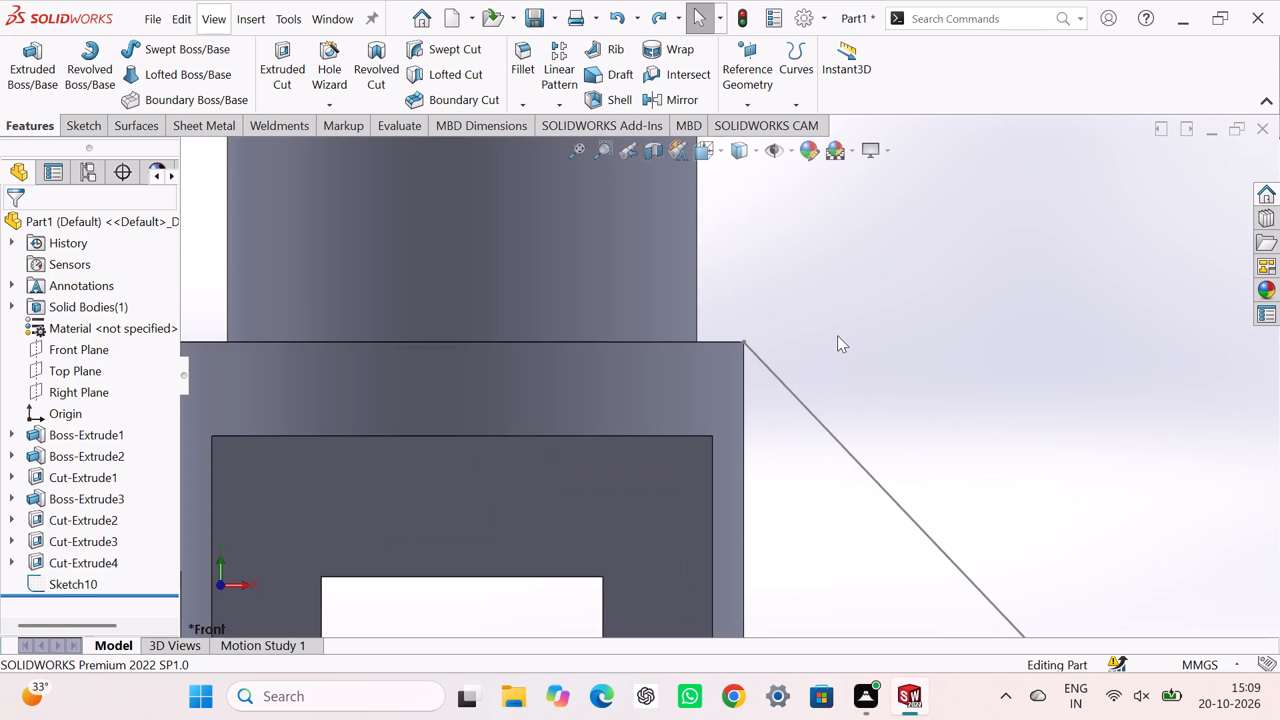
{"action": "scroll", "coordinate": [837, 335], "scroll_direction": "down", "scroll_amount": 4}
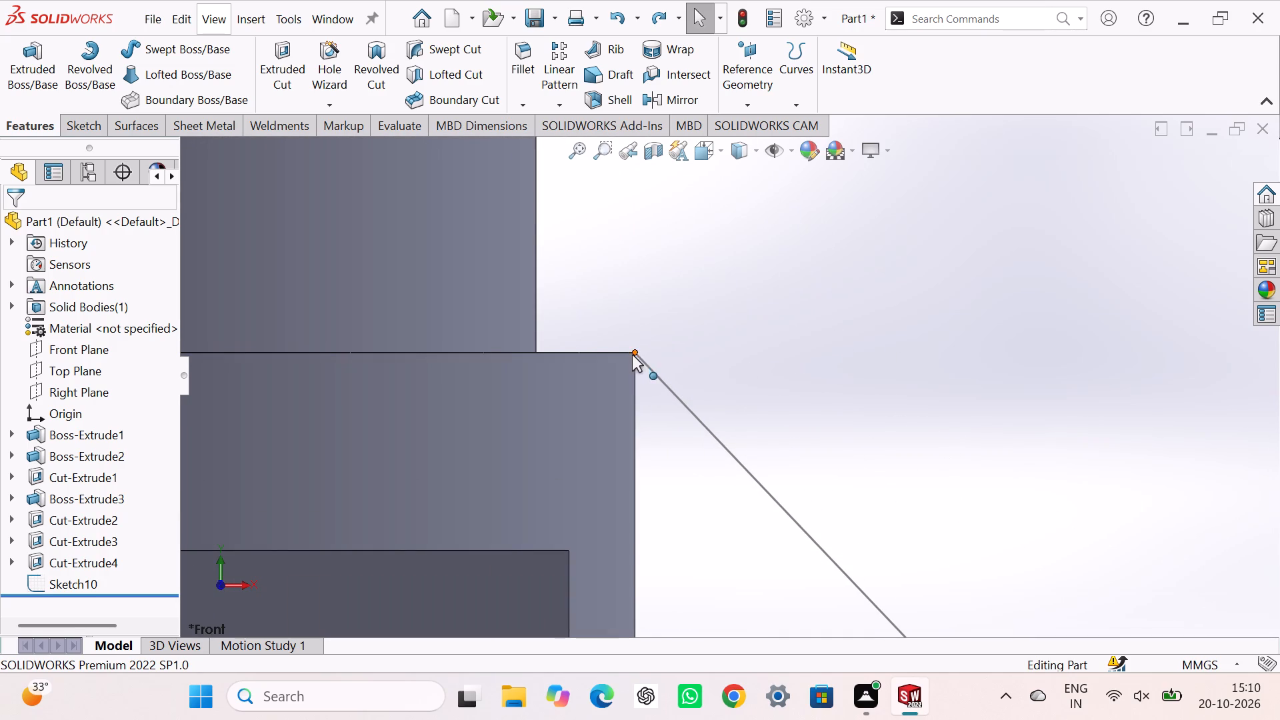
{"action": "left_click_drag", "start_coordinate": [636, 351], "coordinate": [649, 374]}
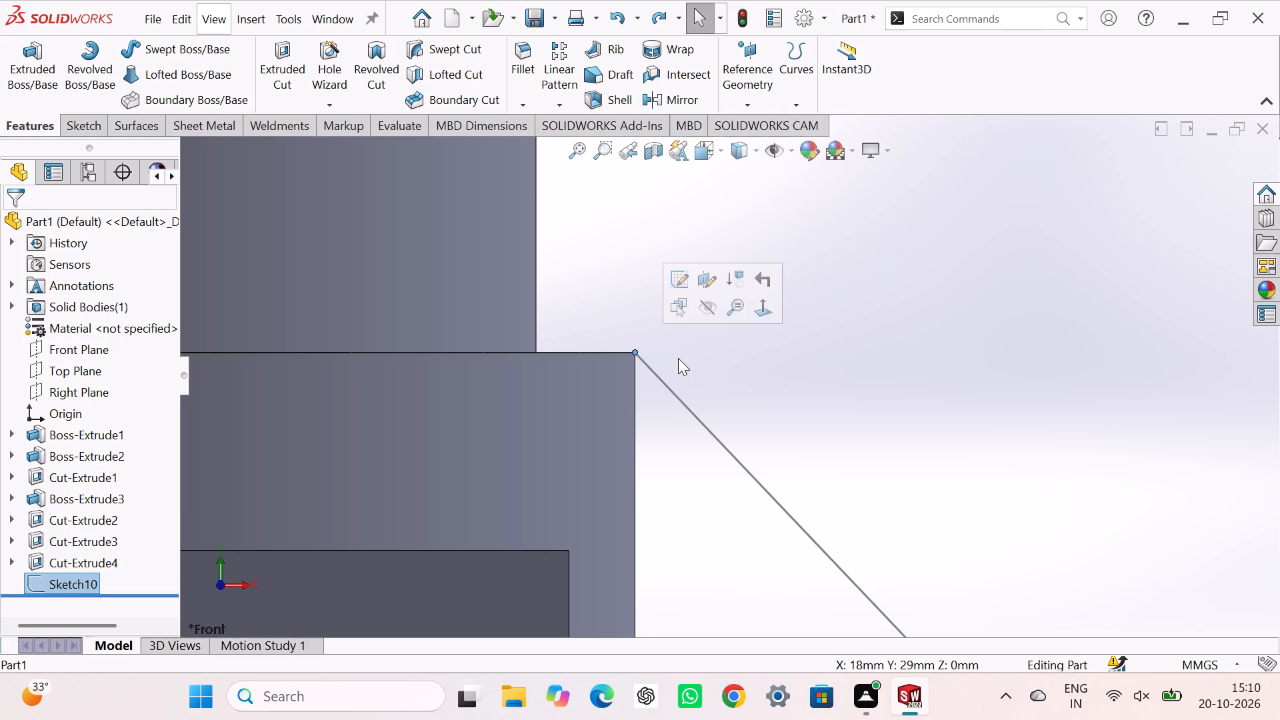
{"action": "left_click", "coordinate": [730, 341]}
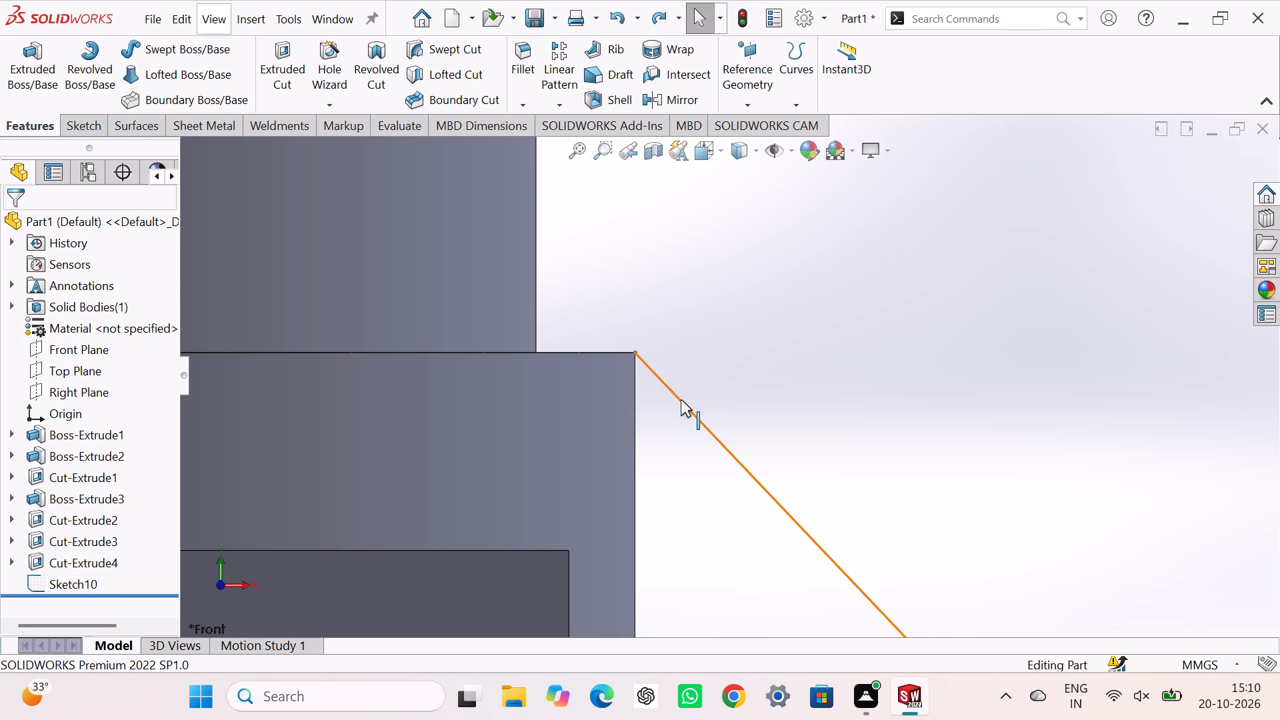
{"action": "left_click", "coordinate": [681, 399]}
{"action": "left_click", "coordinate": [723, 327]}
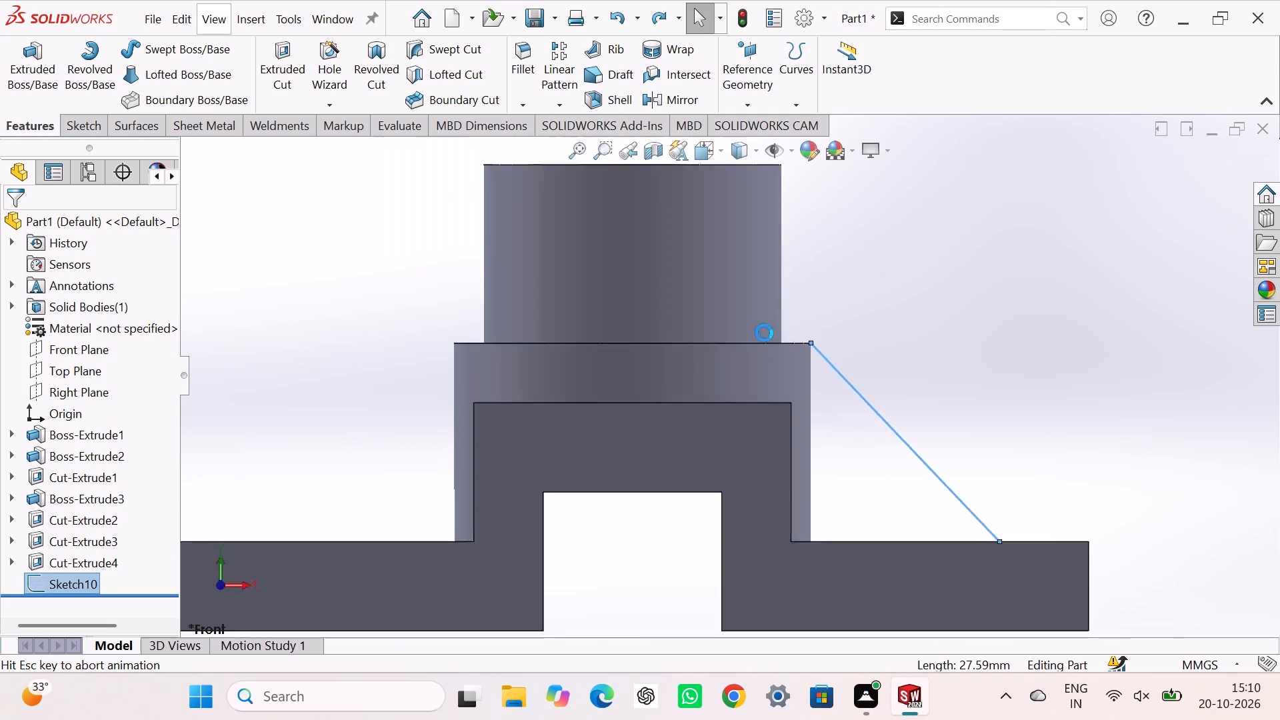
{"action": "left_click", "coordinate": [915, 333]}
Delete the coincident relation that ties the sloping line's upper endpoint to the wider boss's top corner.
{"action": "scroll", "coordinate": [856, 350], "scroll_direction": "down", "scroll_amount": 8}
{"action": "scroll", "coordinate": [797, 353], "scroll_direction": "down", "scroll_amount": 3}
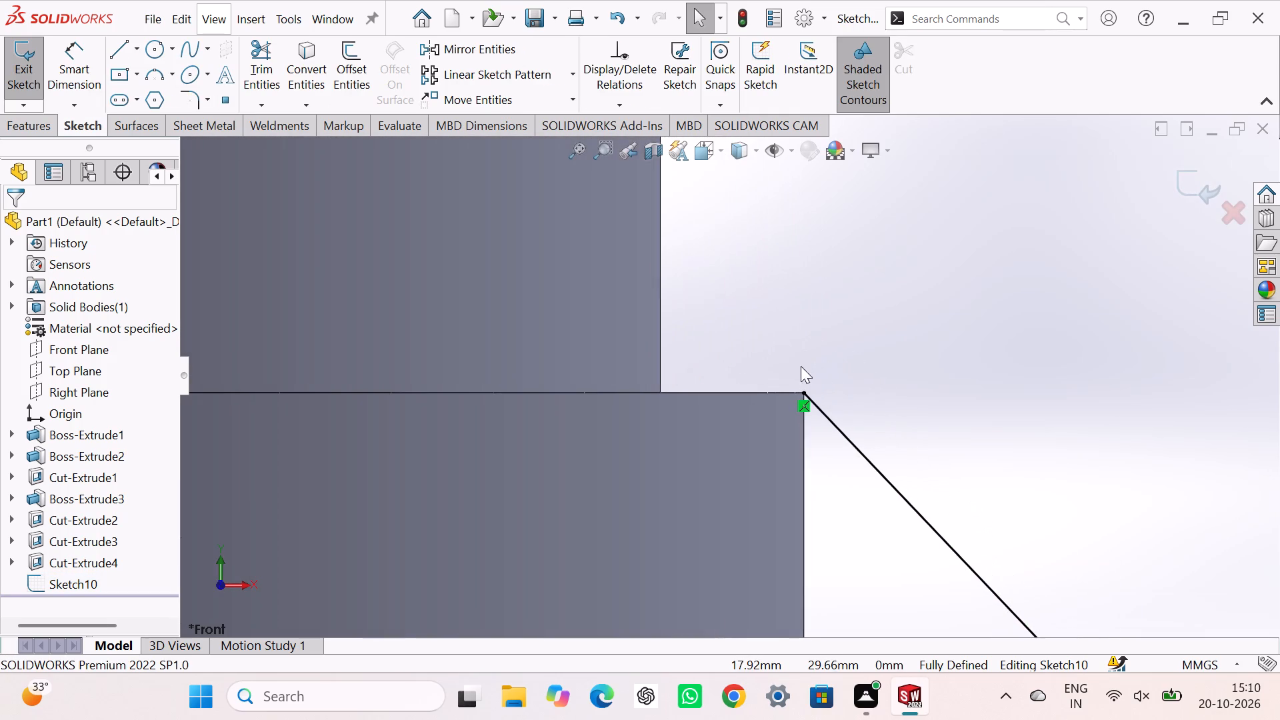
{"action": "left_click_drag", "start_coordinate": [804, 392], "coordinate": [805, 400]}
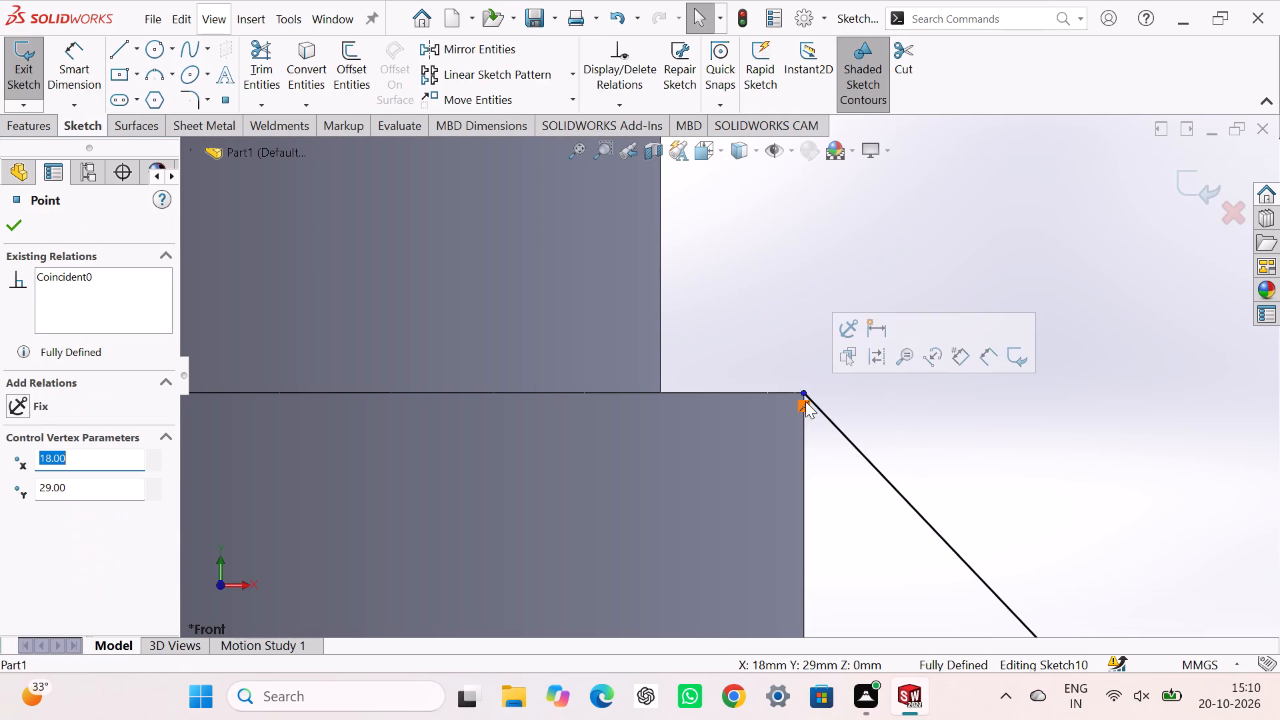
{"action": "right_click", "coordinate": [805, 401]}
{"action": "left_click", "coordinate": [844, 623]}
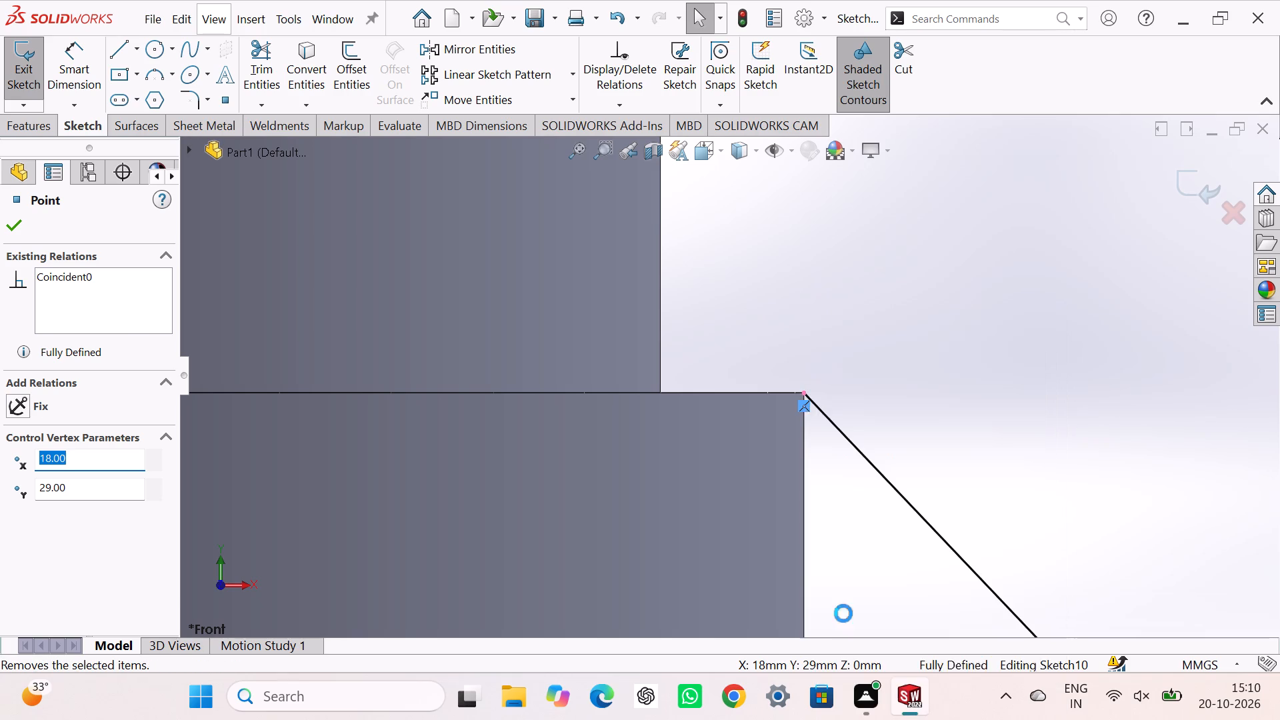
Move the sloping line's upper endpoint down the wider boss's outer edge to about 0.65 mm below the shoulder corner.
{"action": "left_click", "coordinate": [931, 394]}
{"action": "left_click_drag", "start_coordinate": [805, 392], "coordinate": [805, 424]}
{"action": "left_click", "coordinate": [848, 381]}
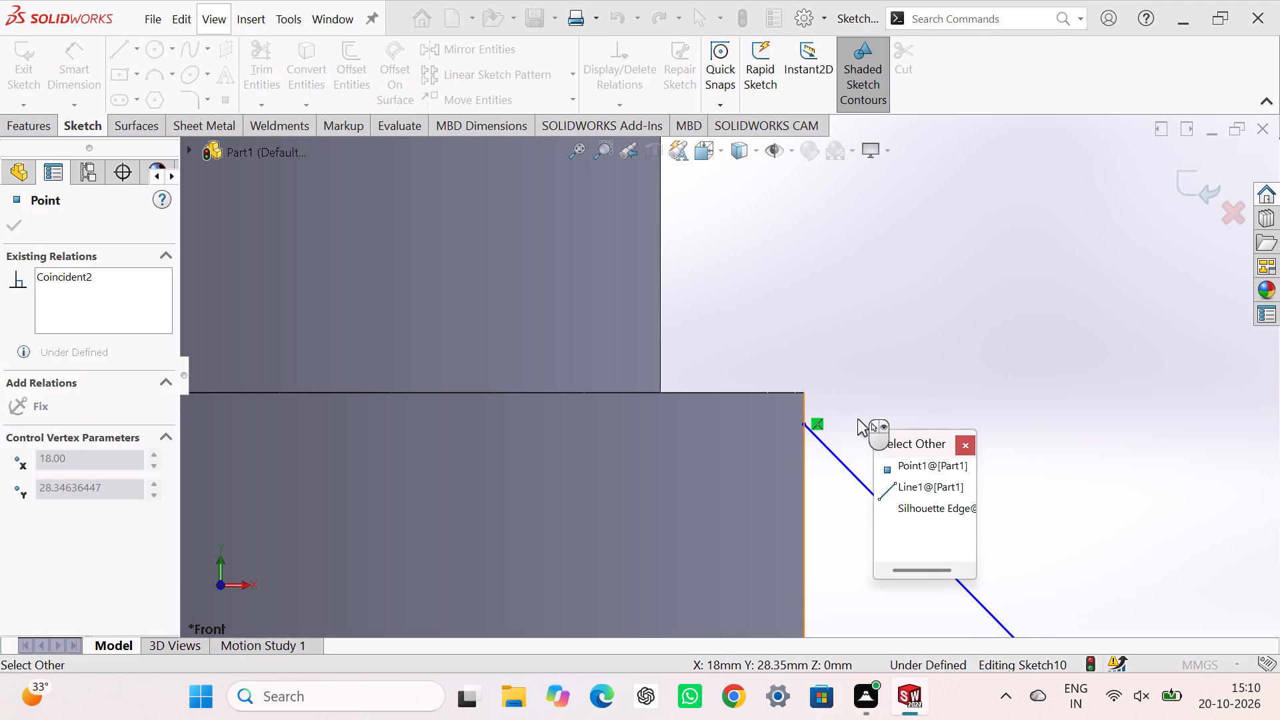
{"action": "left_click", "coordinate": [963, 443]}
Dimension the line's upper endpoint 0.5 mm below the wider boss's top corner and exit the sketch.
{"action": "right_click_drag", "start_coordinate": [931, 450], "coordinate": [928, 255]}
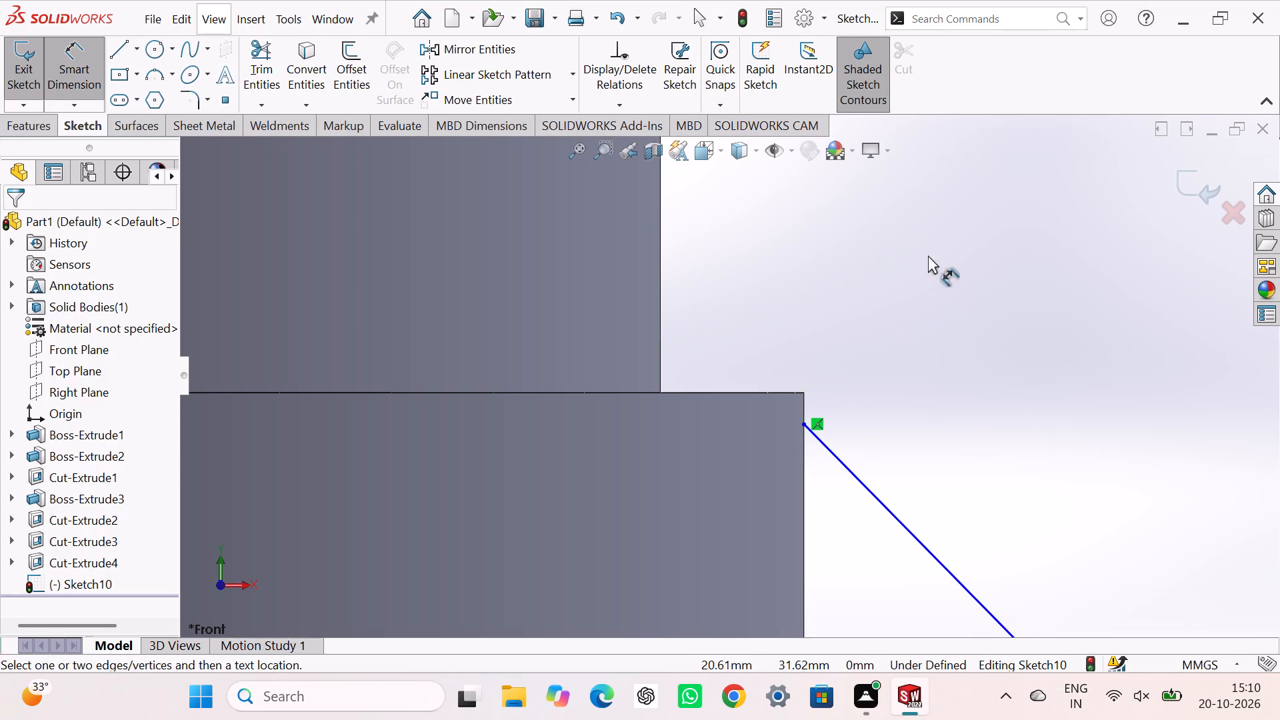
{"action": "right_click_drag", "start_coordinate": [928, 255], "coordinate": [928, 255]}
{"action": "left_click", "coordinate": [803, 425]}
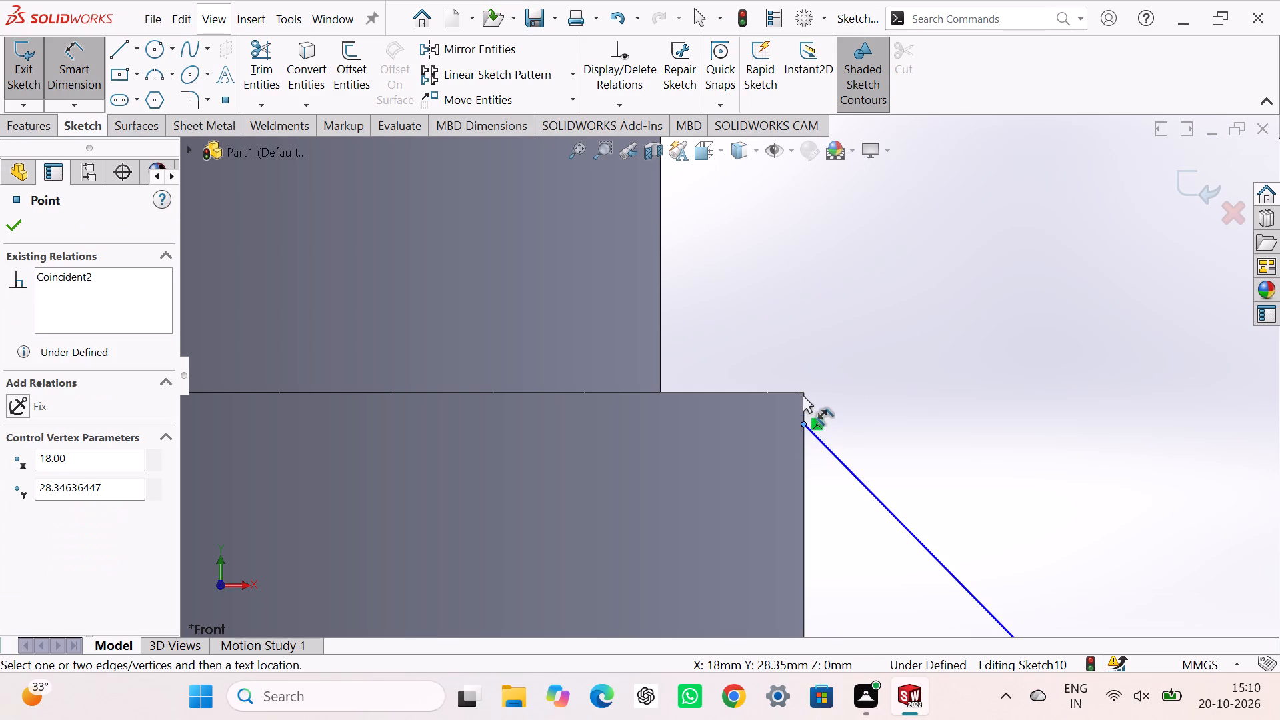
{"action": "left_click", "coordinate": [805, 392]}
{"action": "left_click", "coordinate": [811, 351]}
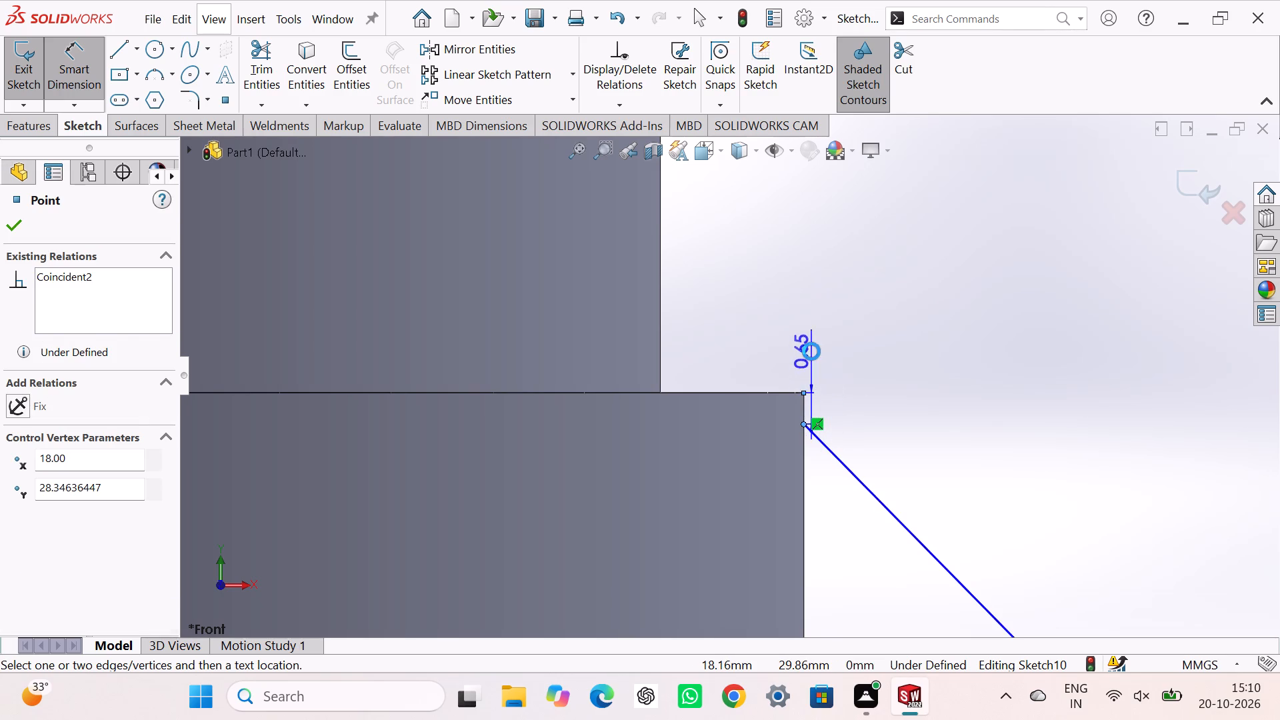
{"action": "key", "text": "0"}
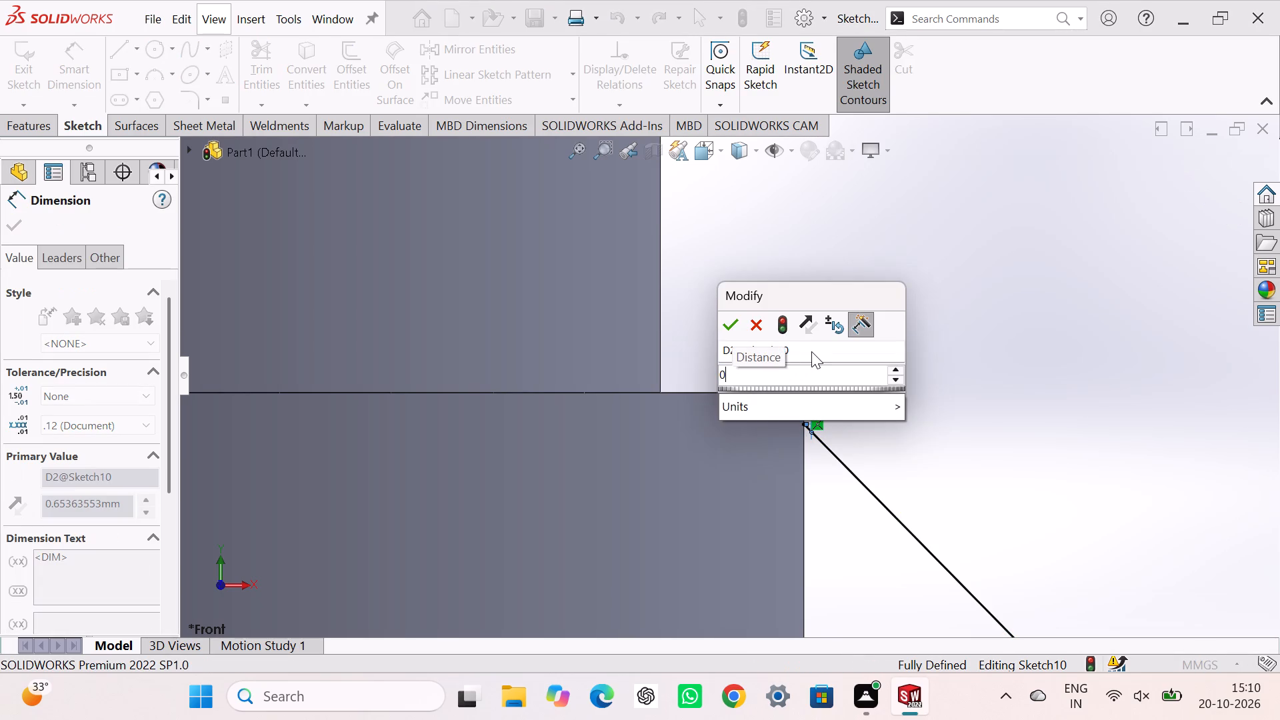
{"action": "type", "text": ".5"}
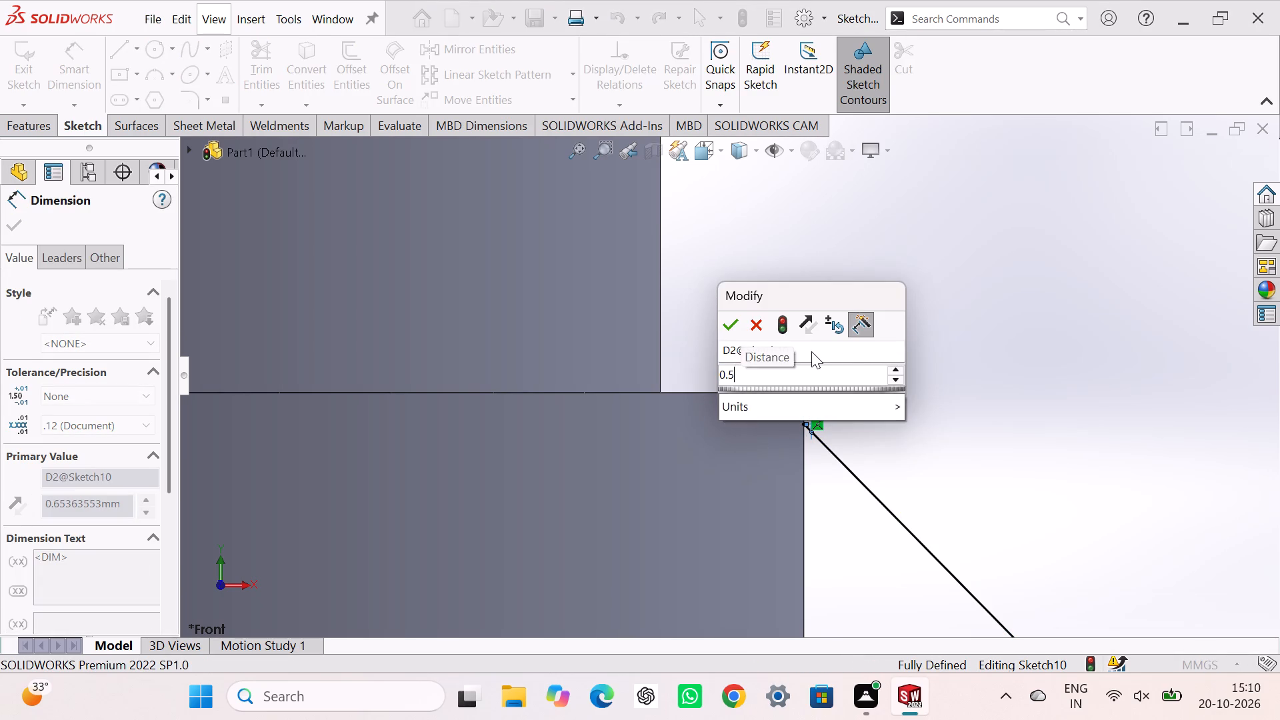
{"action": "key", "text": "Return"}
{"action": "left_click", "coordinate": [952, 330]}
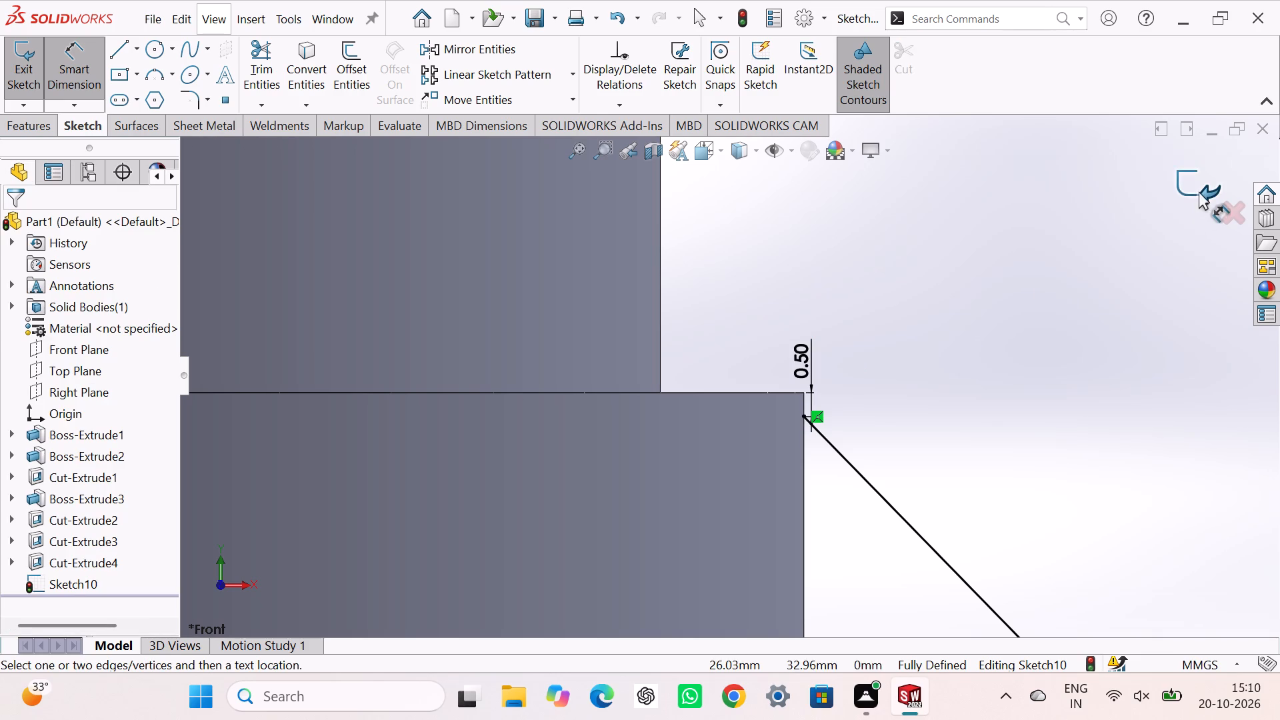
{"action": "left_click", "coordinate": [1199, 191]}
Create a 6 mm thick rib, centred on both sides of the sloping sketch line.
{"action": "middle_click_drag", "start_coordinate": [1097, 247], "coordinate": [1033, 297]}
{"action": "scroll", "coordinate": [1033, 297], "scroll_direction": "up", "scroll_amount": 2}
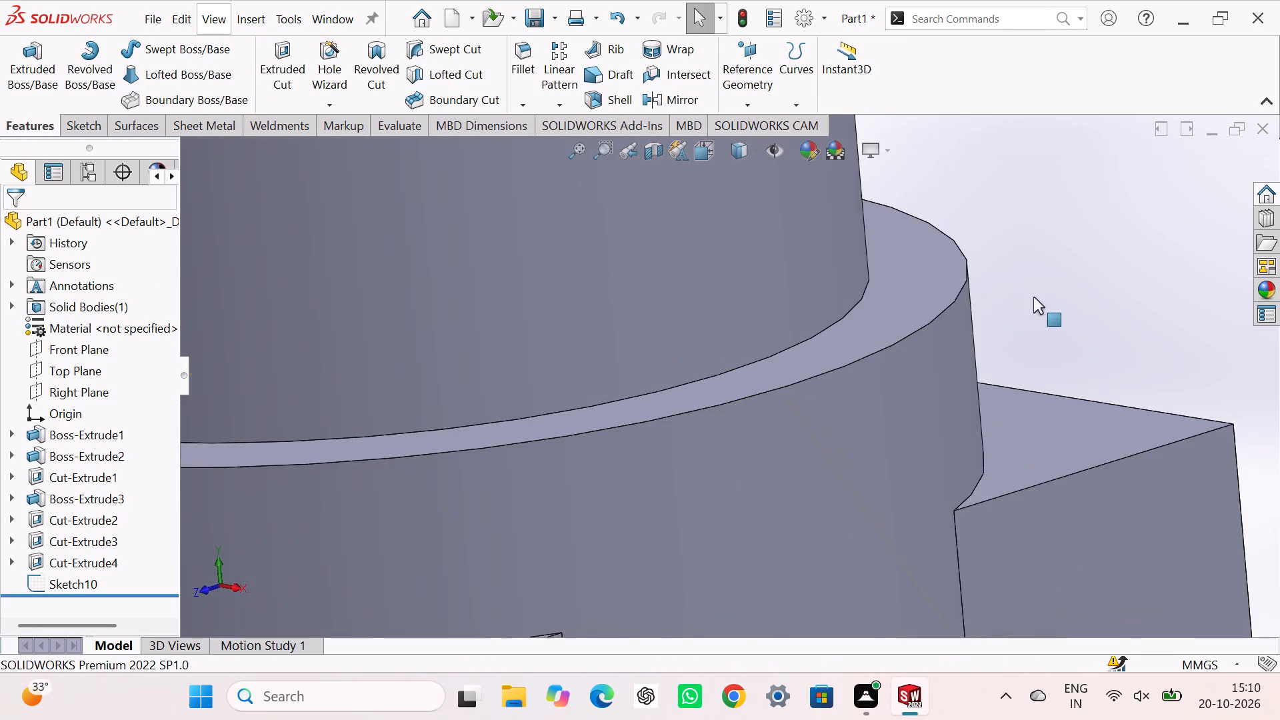
{"action": "scroll", "coordinate": [1033, 297], "scroll_direction": "up", "scroll_amount": 4}
{"action": "left_click", "coordinate": [801, 452]}
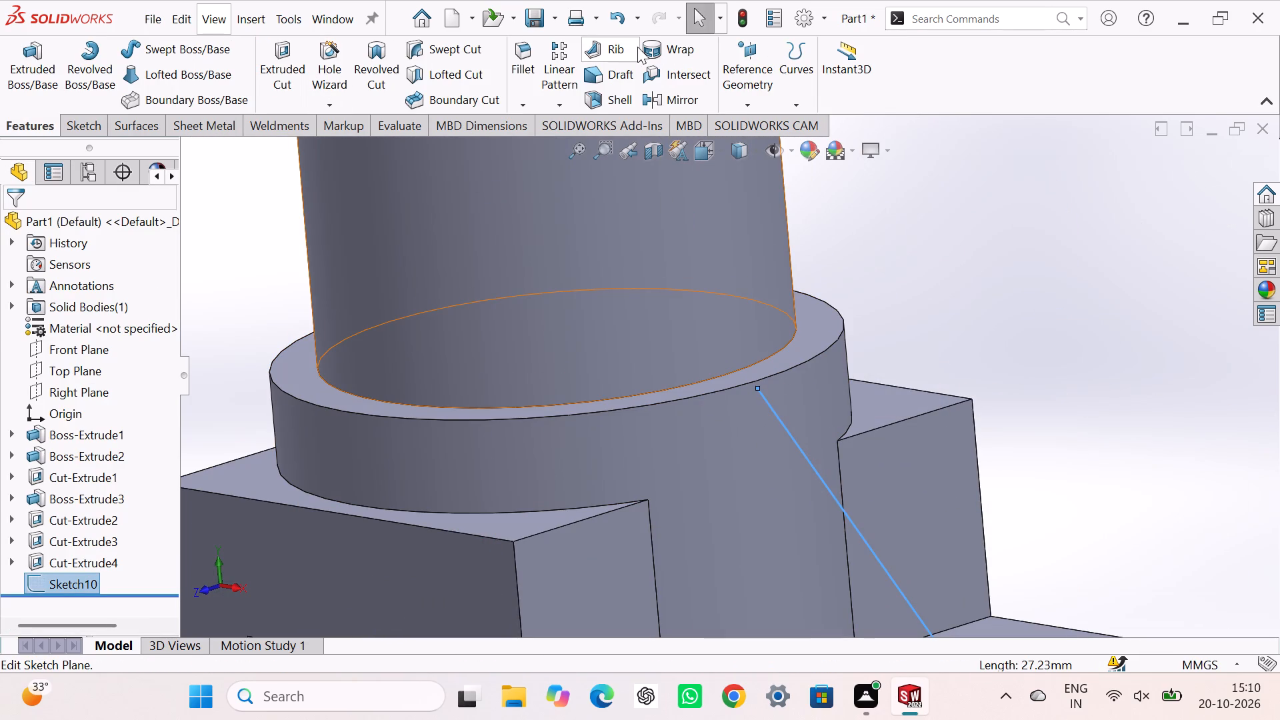
{"action": "left_click", "coordinate": [607, 45]}
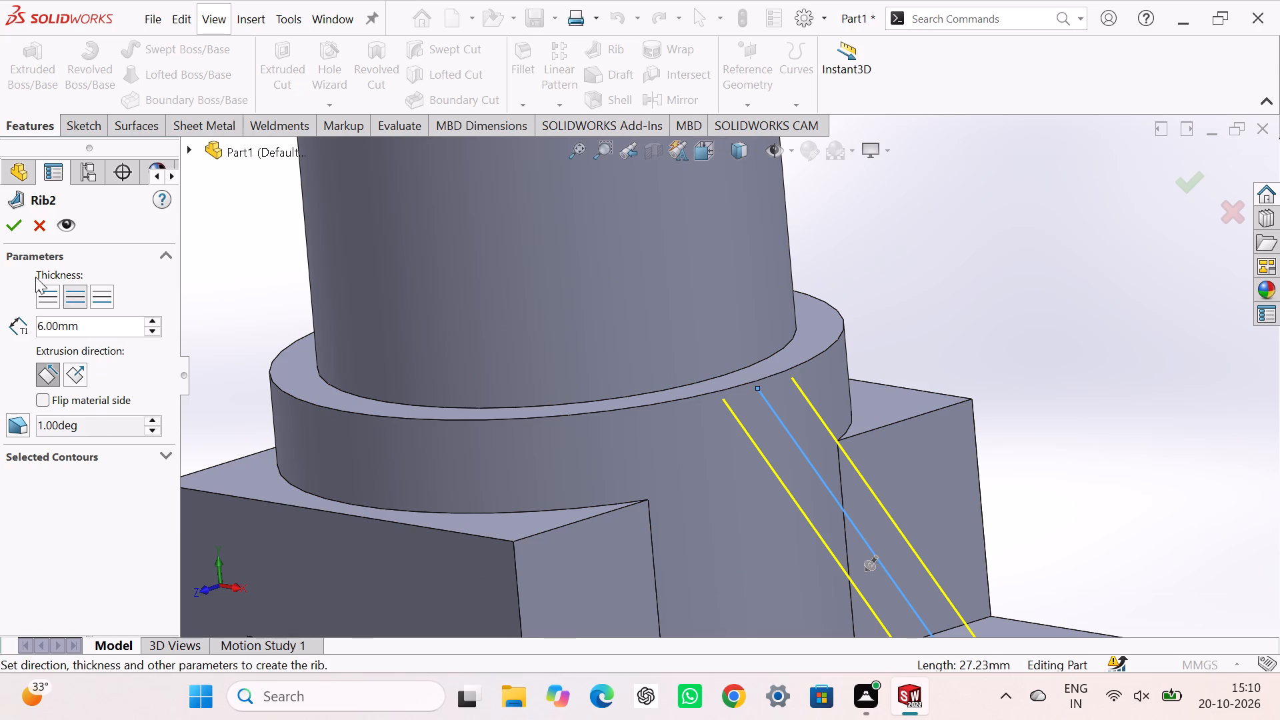
{"action": "left_click", "coordinate": [15, 227]}
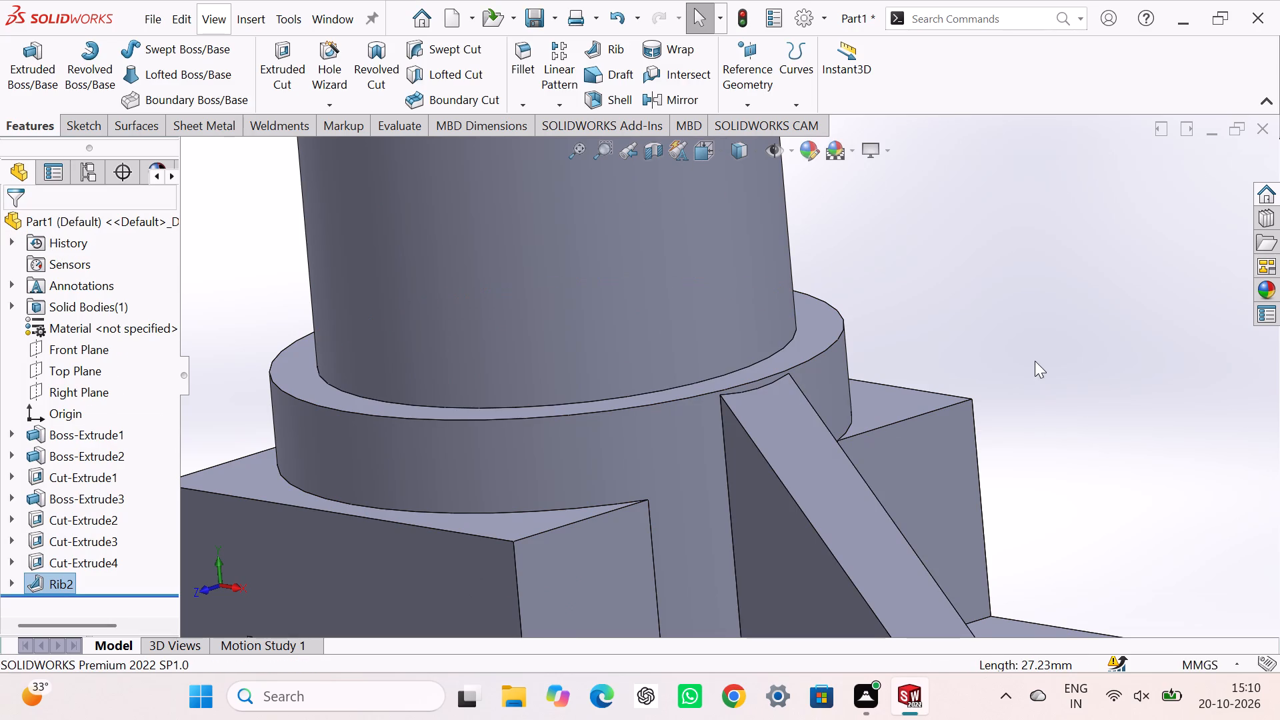
{"action": "left_click", "coordinate": [1035, 360]}
Examine the rib's upper end where it meets the wider boss near the shoulder.
{"action": "scroll", "coordinate": [1020, 369], "scroll_direction": "up", "scroll_amount": 5}
{"action": "middle_click_drag", "start_coordinate": [956, 419], "coordinate": [987, 425]}
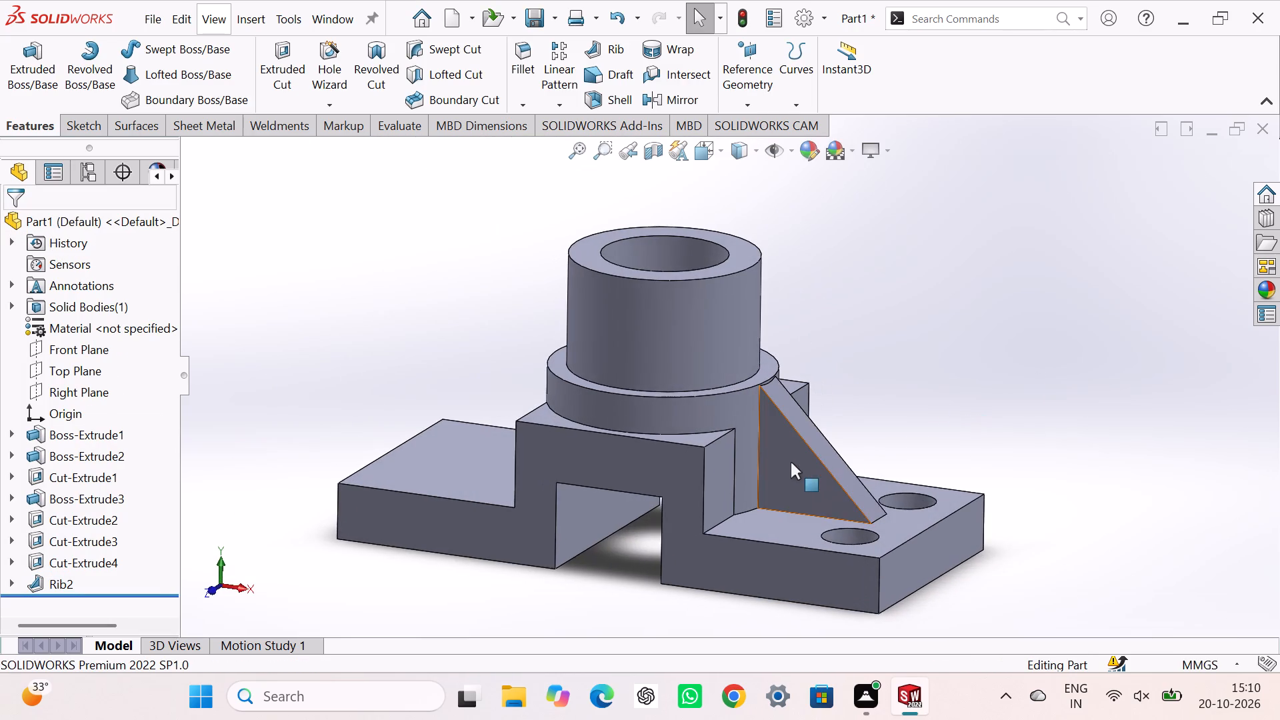
{"action": "scroll", "coordinate": [773, 423], "scroll_direction": "down", "scroll_amount": 13}
{"action": "scroll", "coordinate": [747, 387], "scroll_direction": "up", "scroll_amount": 5}
{"action": "scroll", "coordinate": [741, 291], "scroll_direction": "down", "scroll_amount": 5}
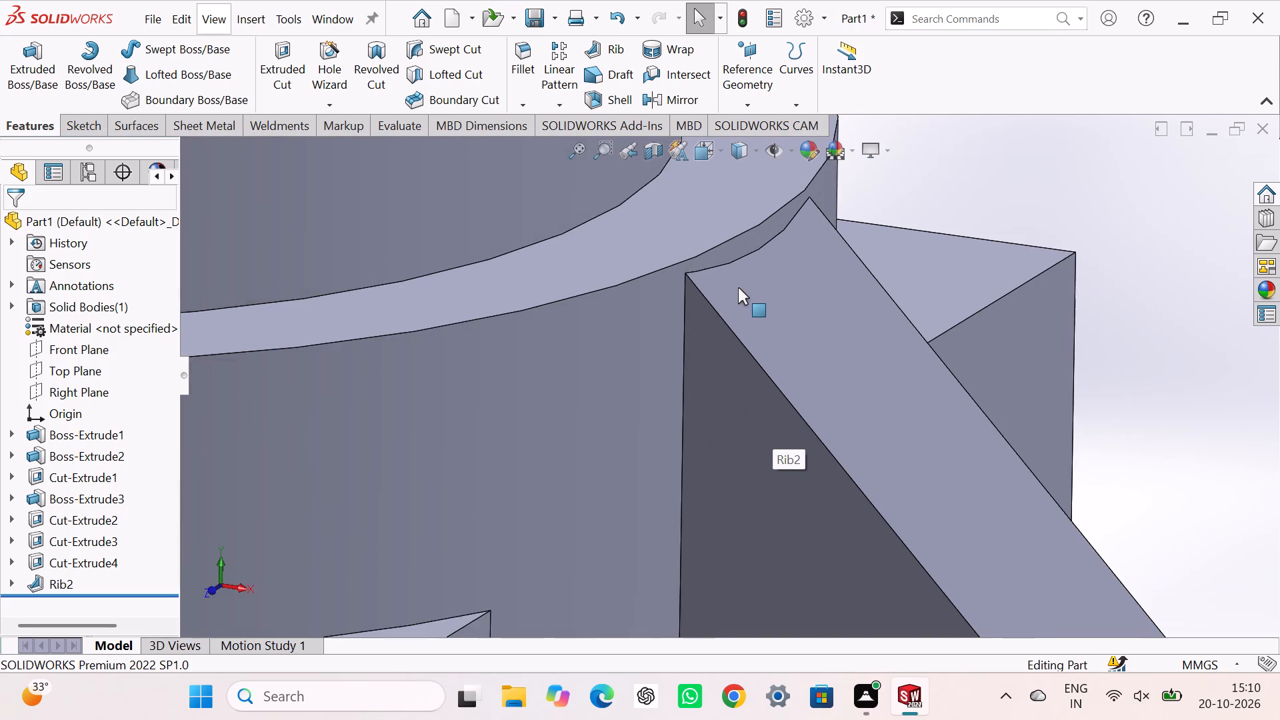
{"action": "scroll", "coordinate": [738, 287], "scroll_direction": "down", "scroll_amount": 3}
{"action": "scroll", "coordinate": [737, 287], "scroll_direction": "up", "scroll_amount": 4}
{"action": "scroll", "coordinate": [735, 287], "scroll_direction": "down", "scroll_amount": 3}
{"action": "scroll", "coordinate": [735, 294], "scroll_direction": "up", "scroll_amount": 3}
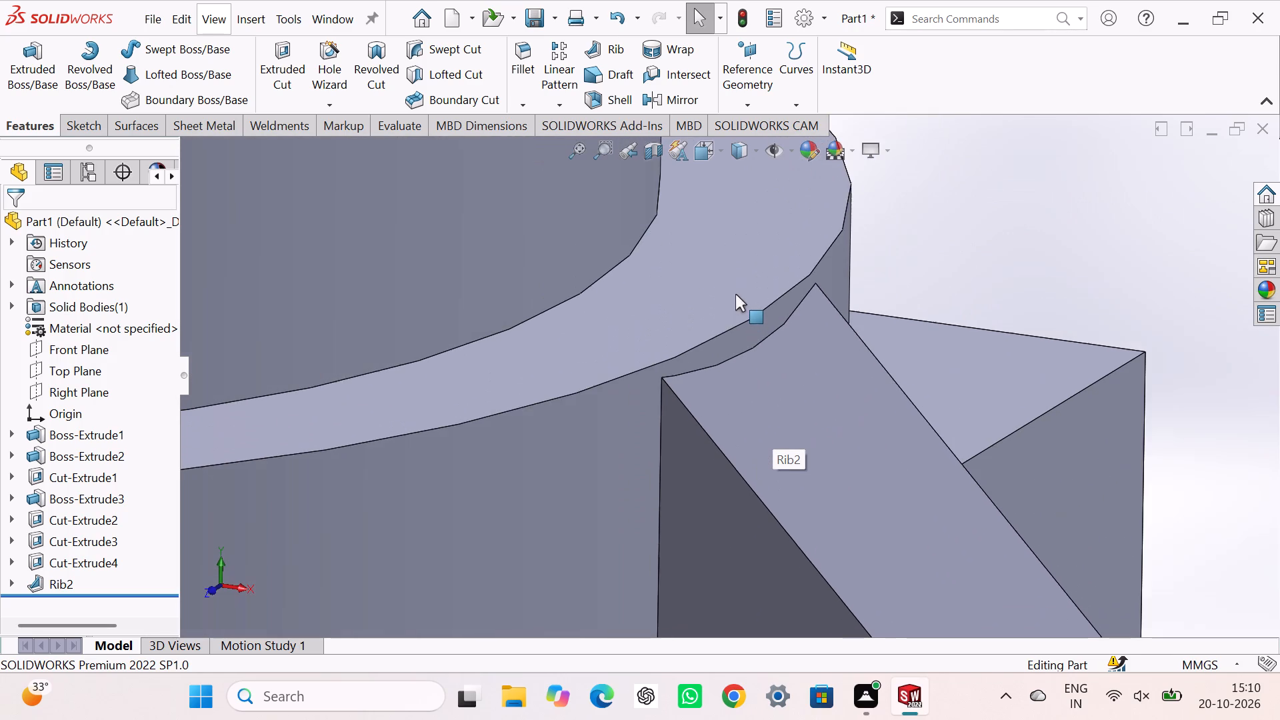
{"action": "scroll", "coordinate": [727, 371], "scroll_direction": "down", "scroll_amount": 2}
{"action": "scroll", "coordinate": [727, 371], "scroll_direction": "up", "scroll_amount": 6}
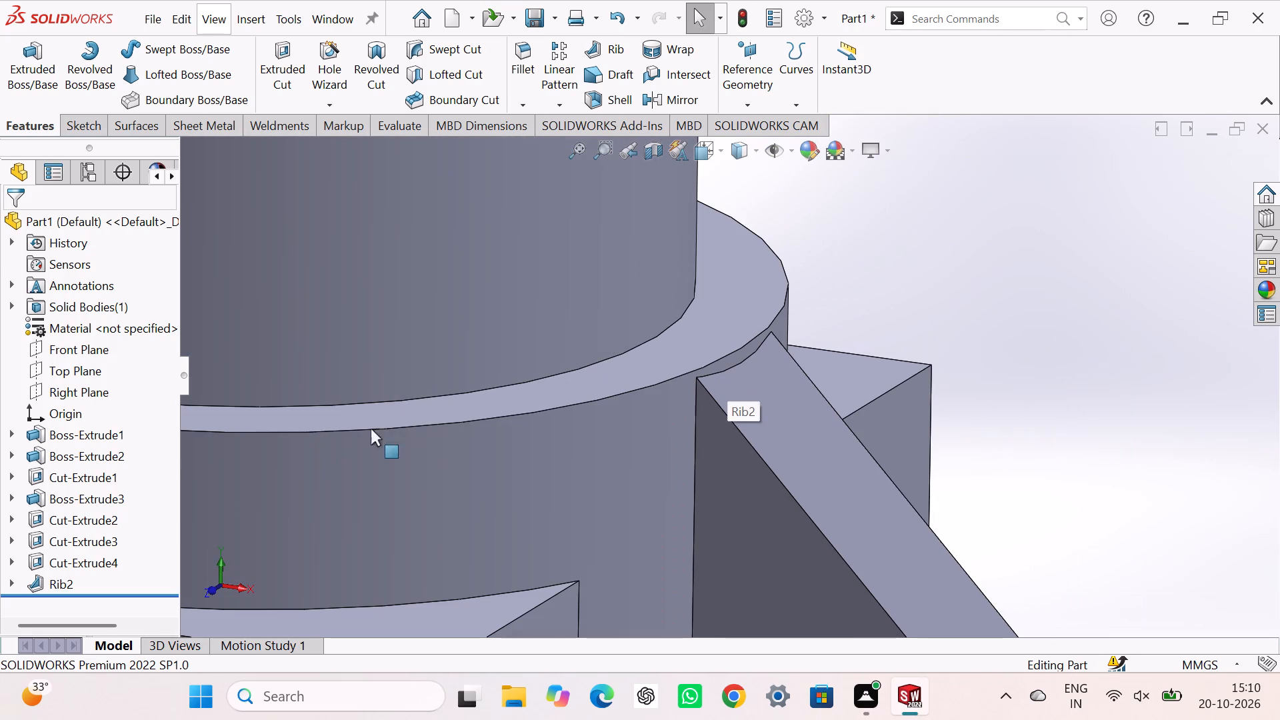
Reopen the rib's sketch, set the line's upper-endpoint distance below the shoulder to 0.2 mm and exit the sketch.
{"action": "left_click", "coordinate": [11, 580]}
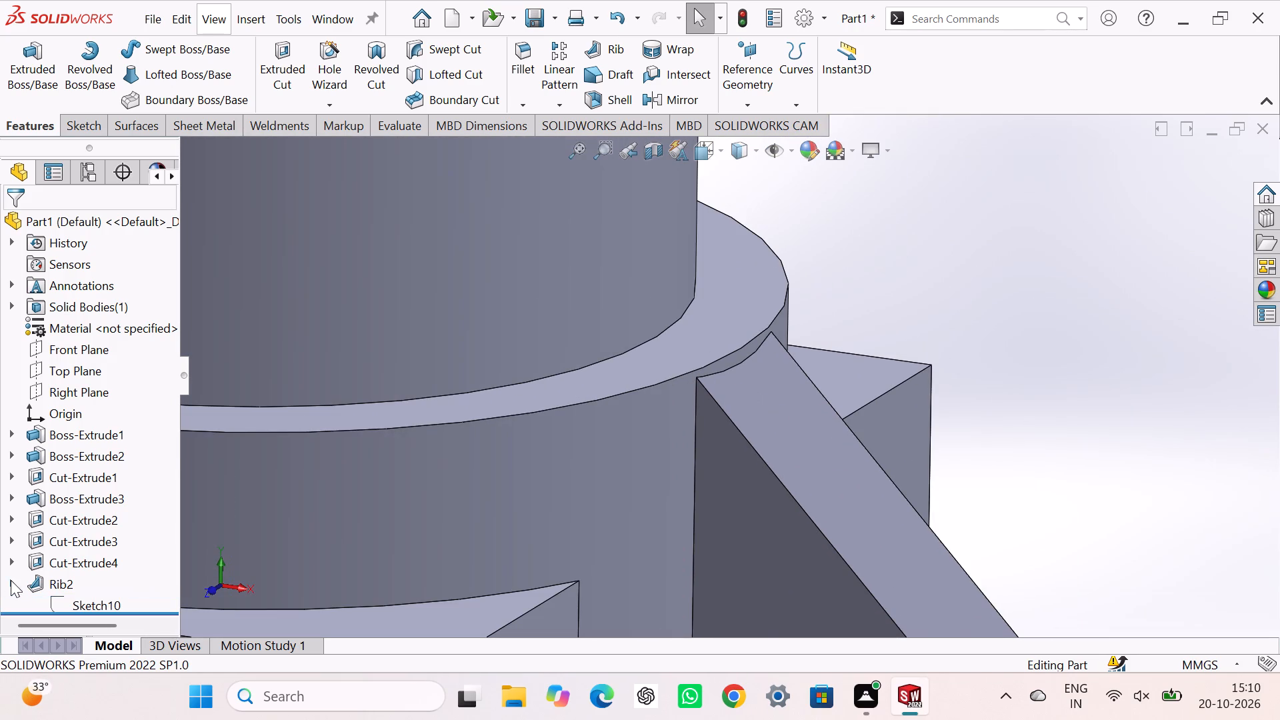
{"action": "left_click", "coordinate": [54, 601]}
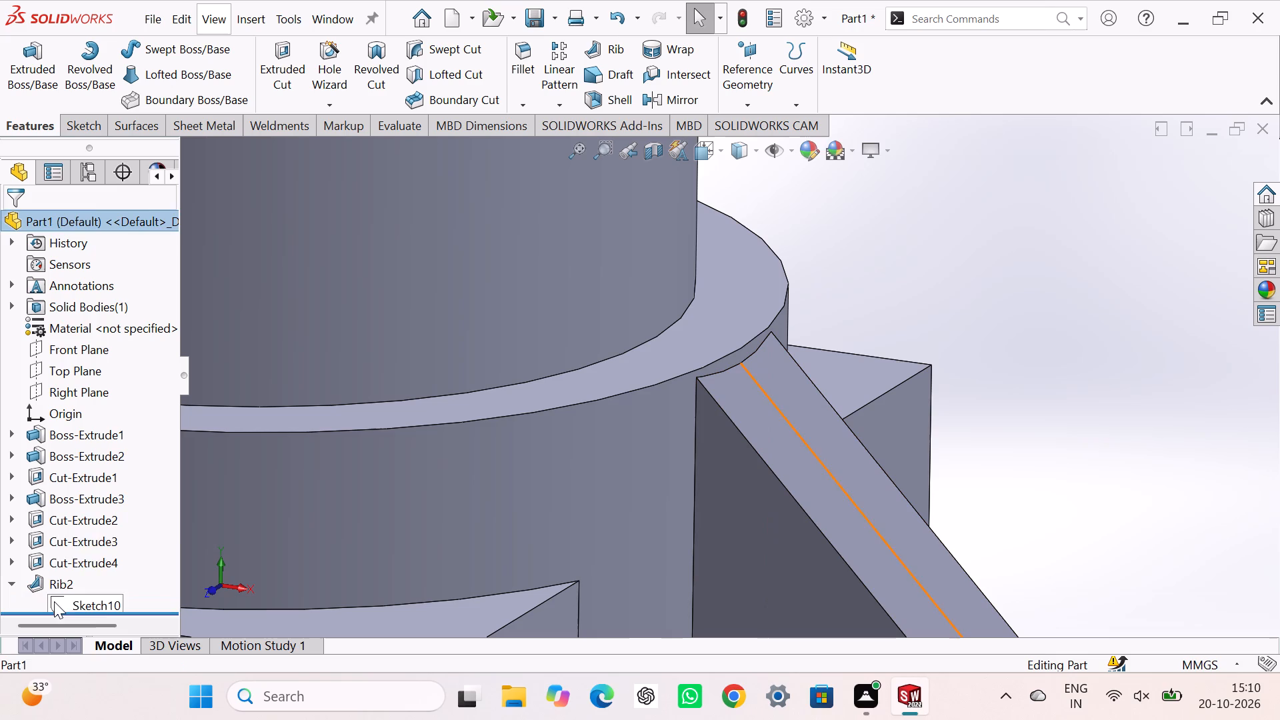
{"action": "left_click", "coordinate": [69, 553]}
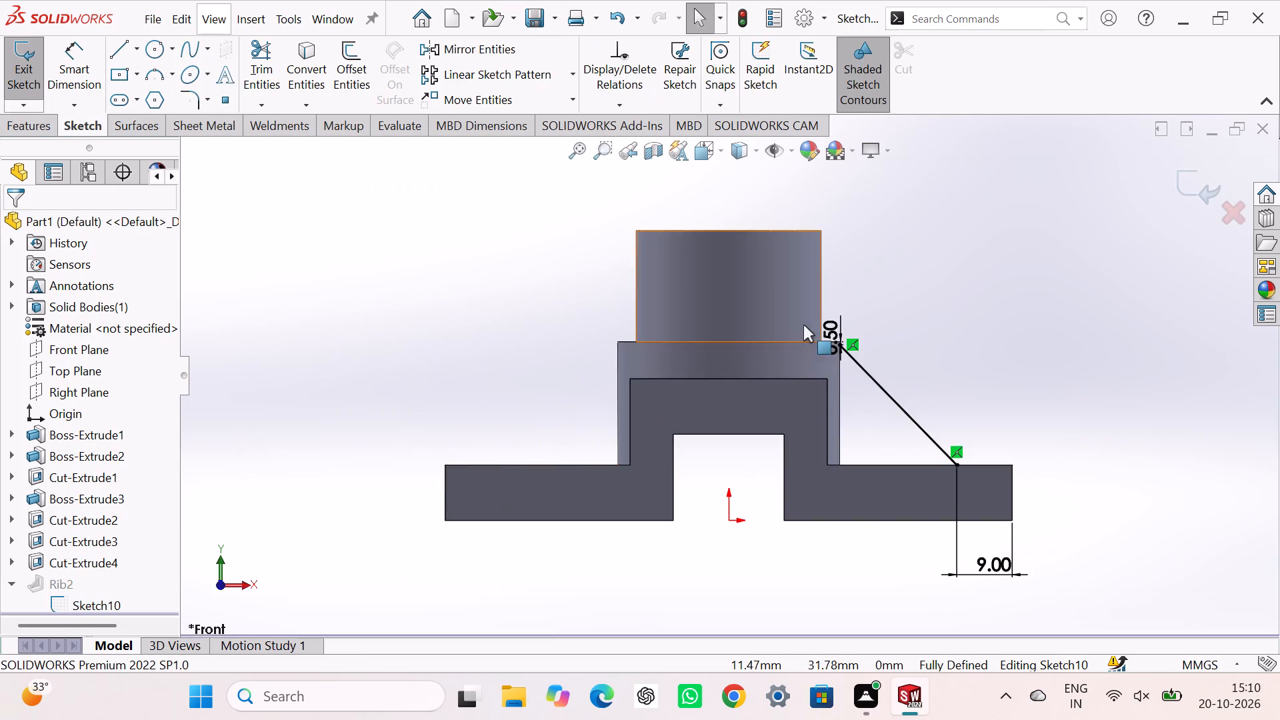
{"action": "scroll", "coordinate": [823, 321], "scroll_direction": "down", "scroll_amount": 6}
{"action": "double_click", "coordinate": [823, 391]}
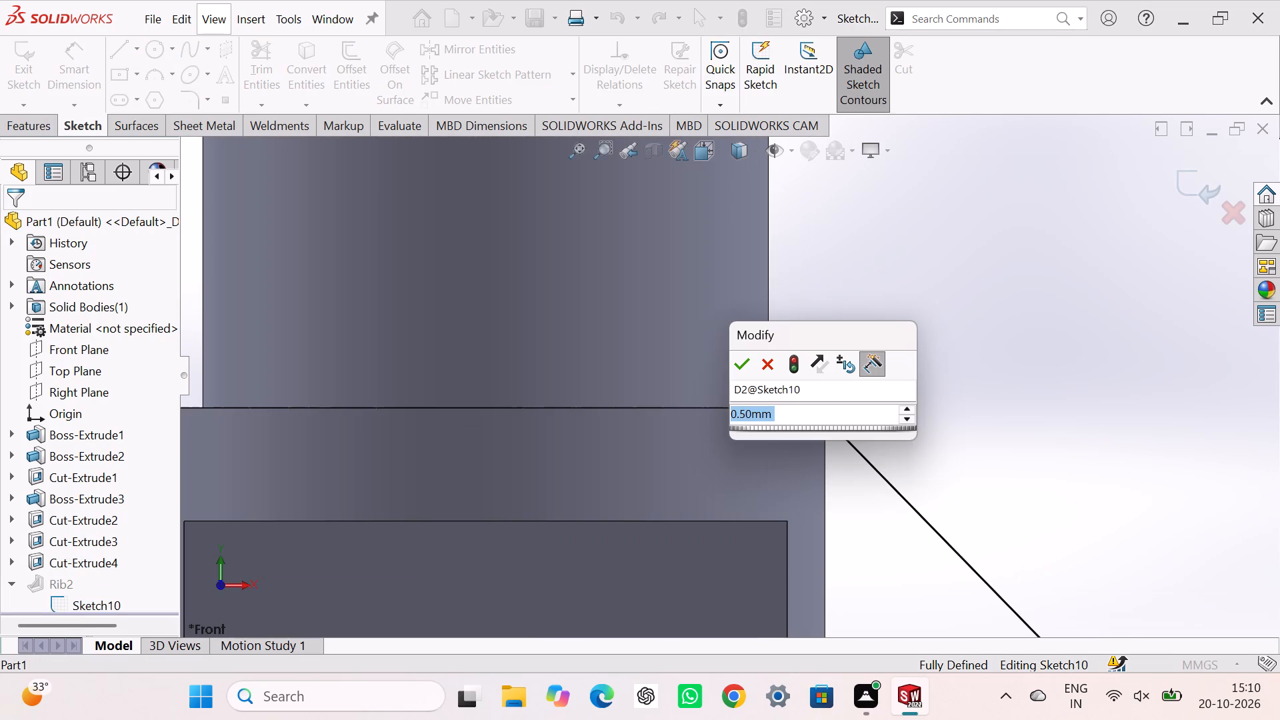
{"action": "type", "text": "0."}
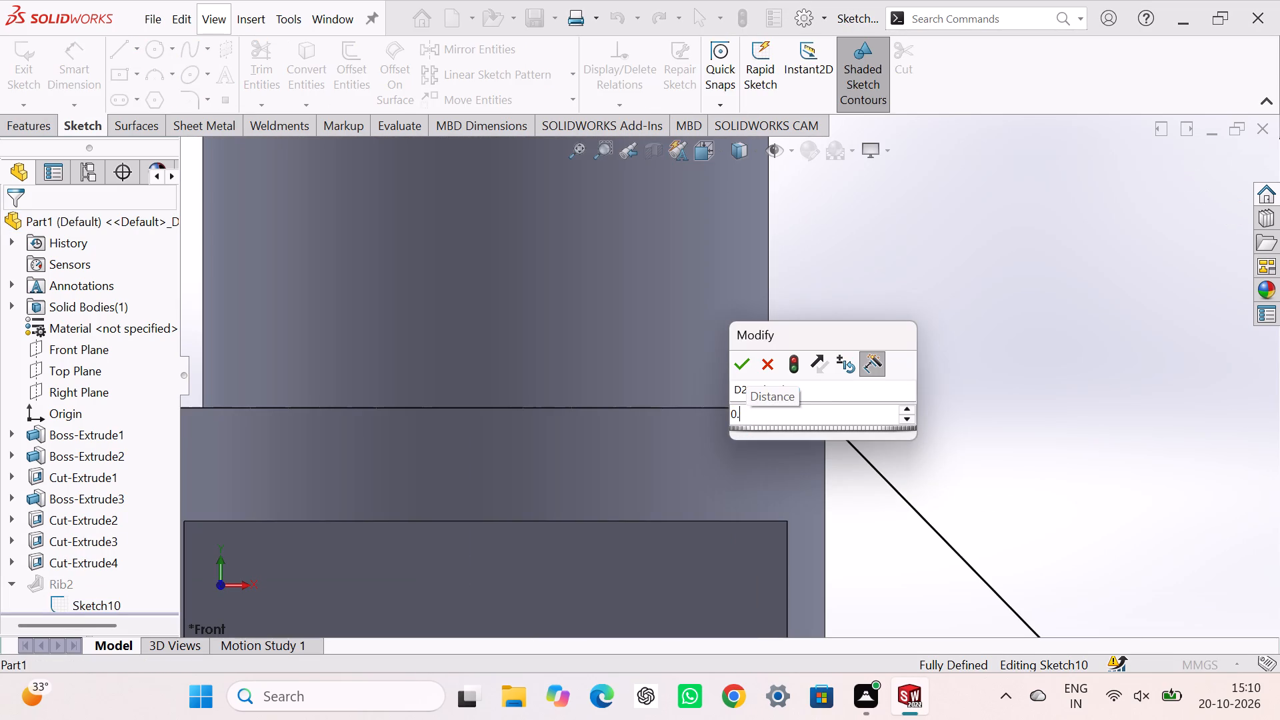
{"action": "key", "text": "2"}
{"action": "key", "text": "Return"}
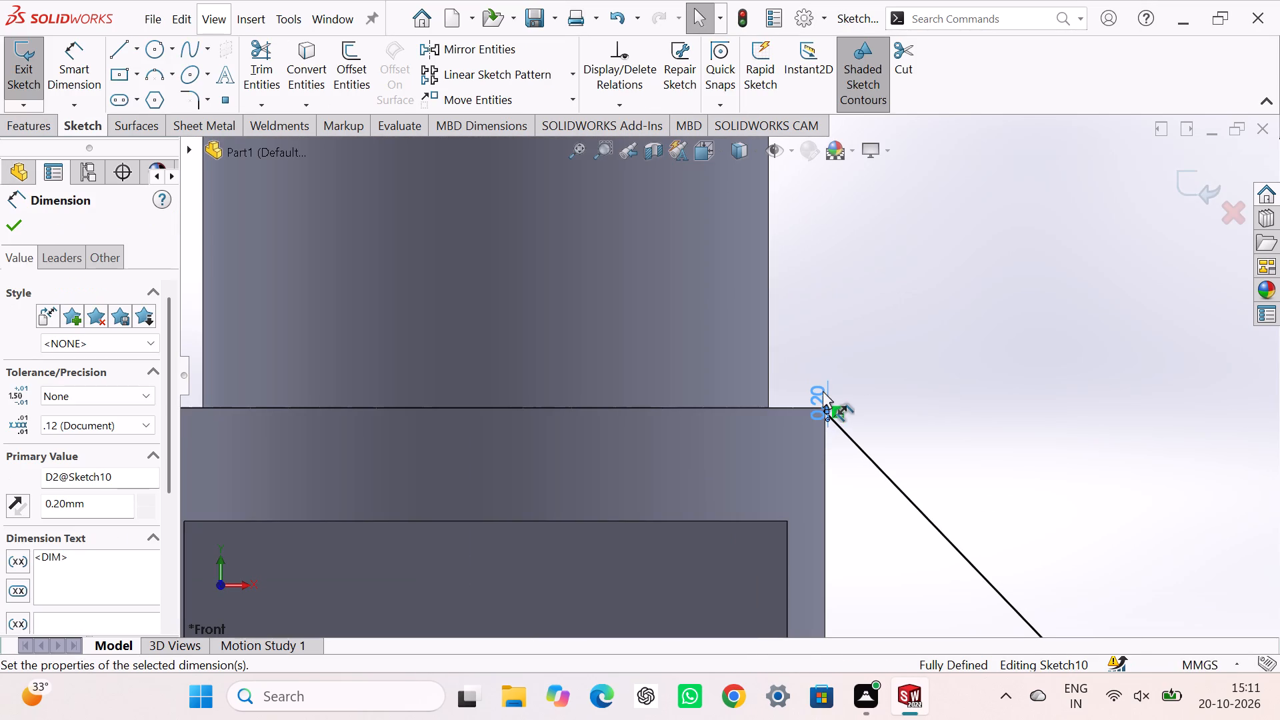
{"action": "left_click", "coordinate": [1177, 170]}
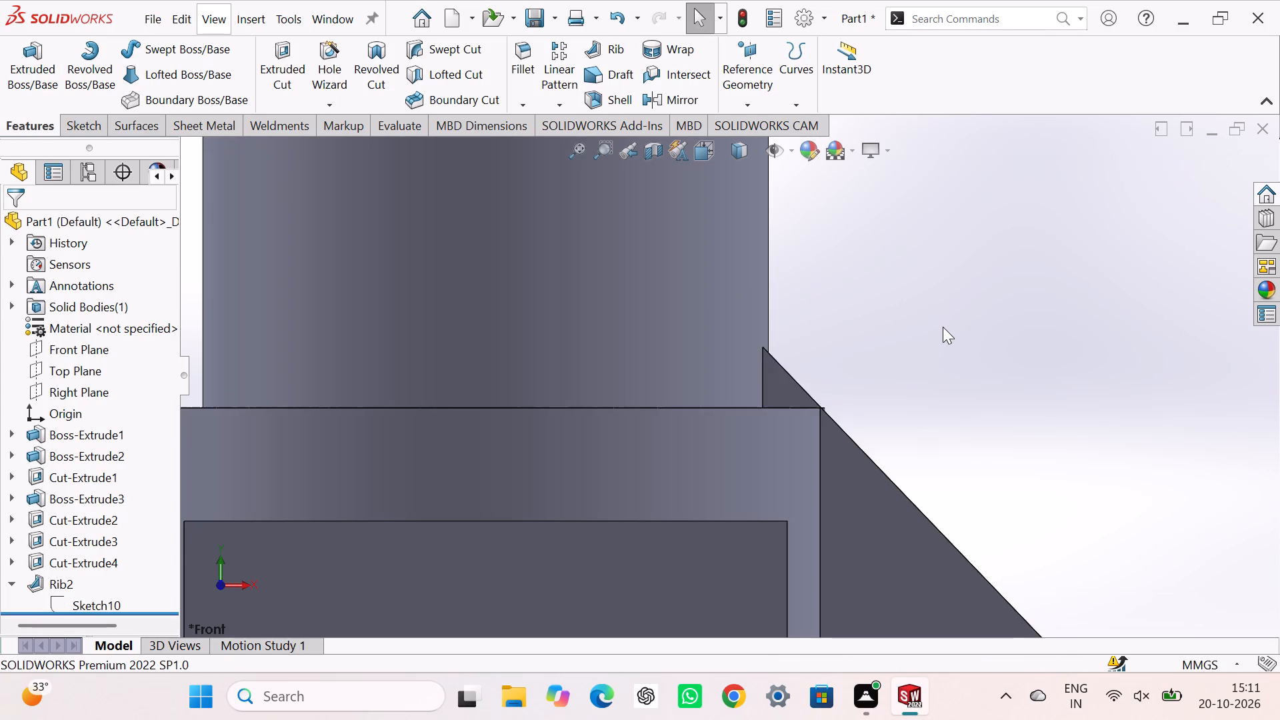
Reopen the rib's sketch, set the line's upper-endpoint distance below the shoulder to 0.3 mm and exit the sketch.
{"action": "scroll", "coordinate": [943, 327], "scroll_direction": "up", "scroll_amount": 2}
{"action": "middle_click_drag", "start_coordinate": [943, 327], "coordinate": [899, 419]}
{"action": "scroll", "coordinate": [843, 403], "scroll_direction": "down", "scroll_amount": 7}
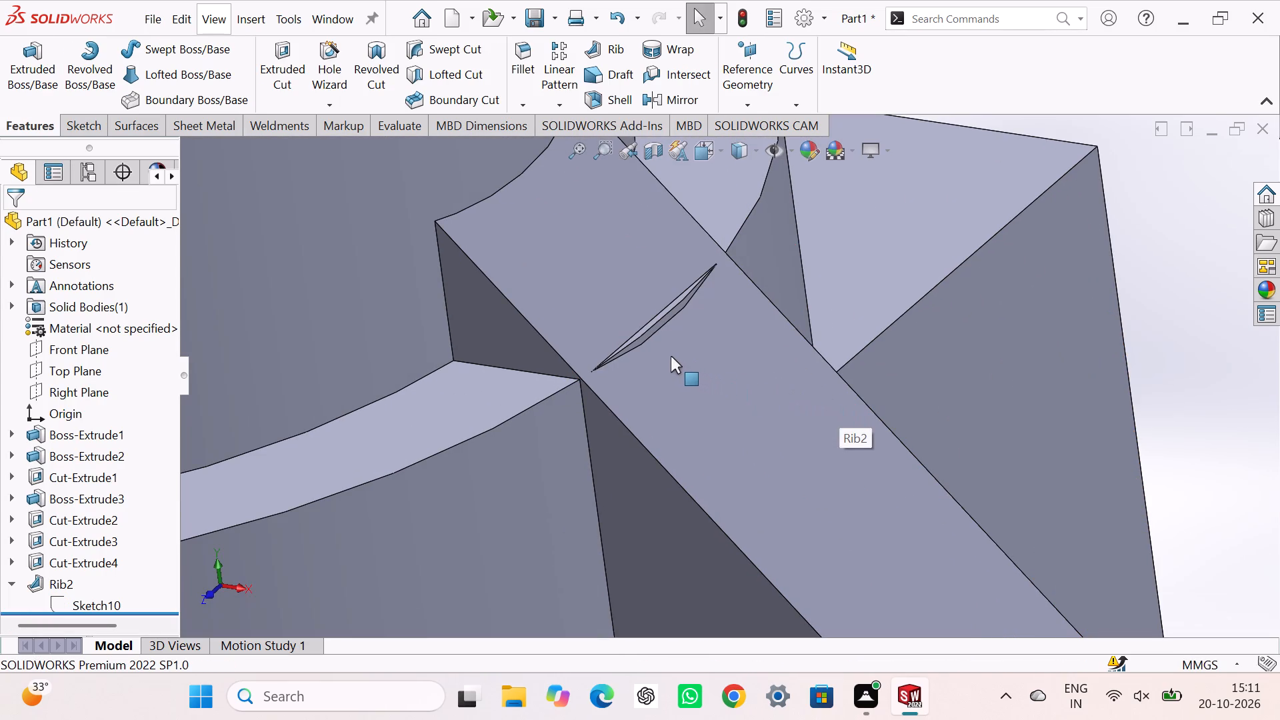
{"action": "scroll", "coordinate": [671, 356], "scroll_direction": "up", "scroll_amount": 2}
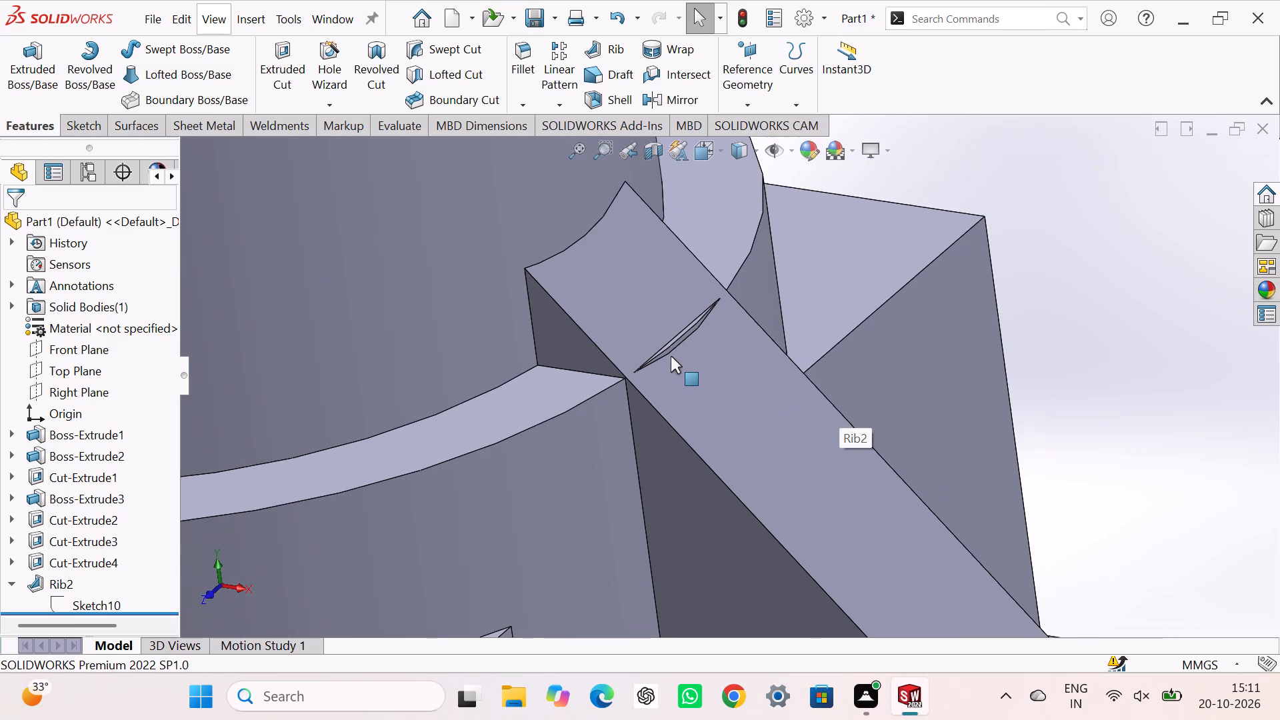
{"action": "scroll", "coordinate": [671, 356], "scroll_direction": "down", "scroll_amount": 2}
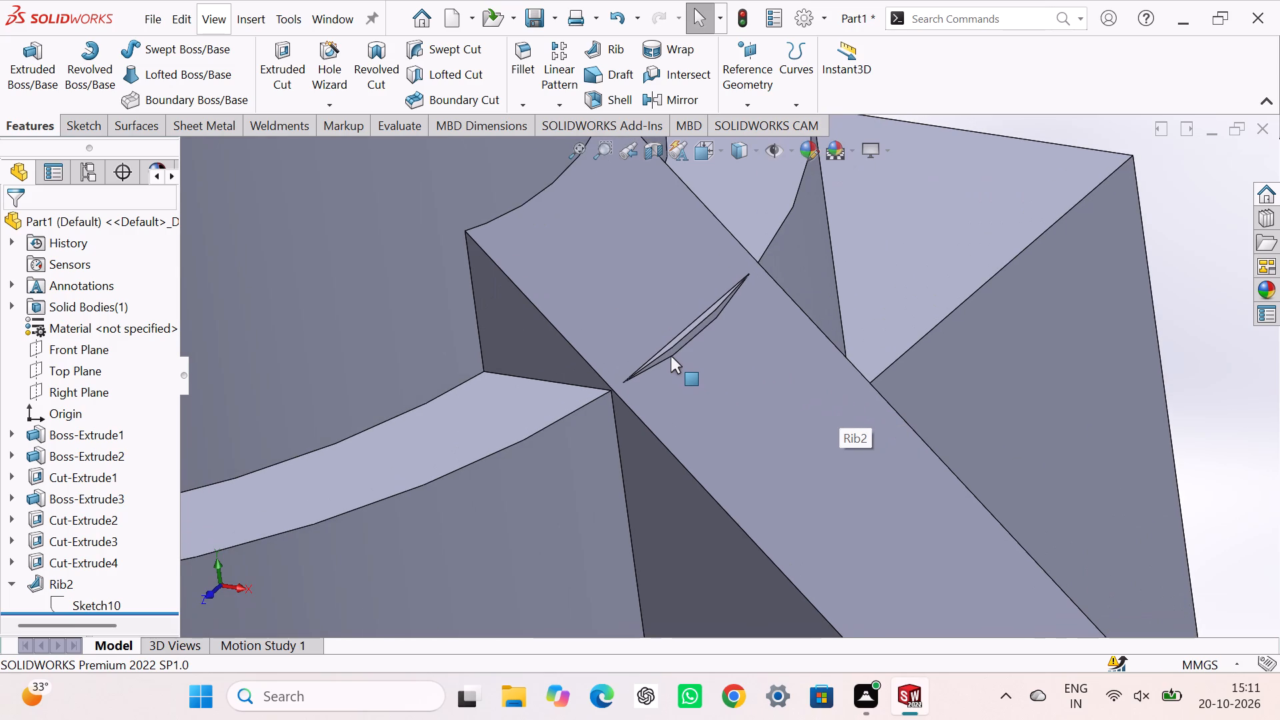
{"action": "left_click", "coordinate": [67, 606]}
{"action": "left_click", "coordinate": [82, 559]}
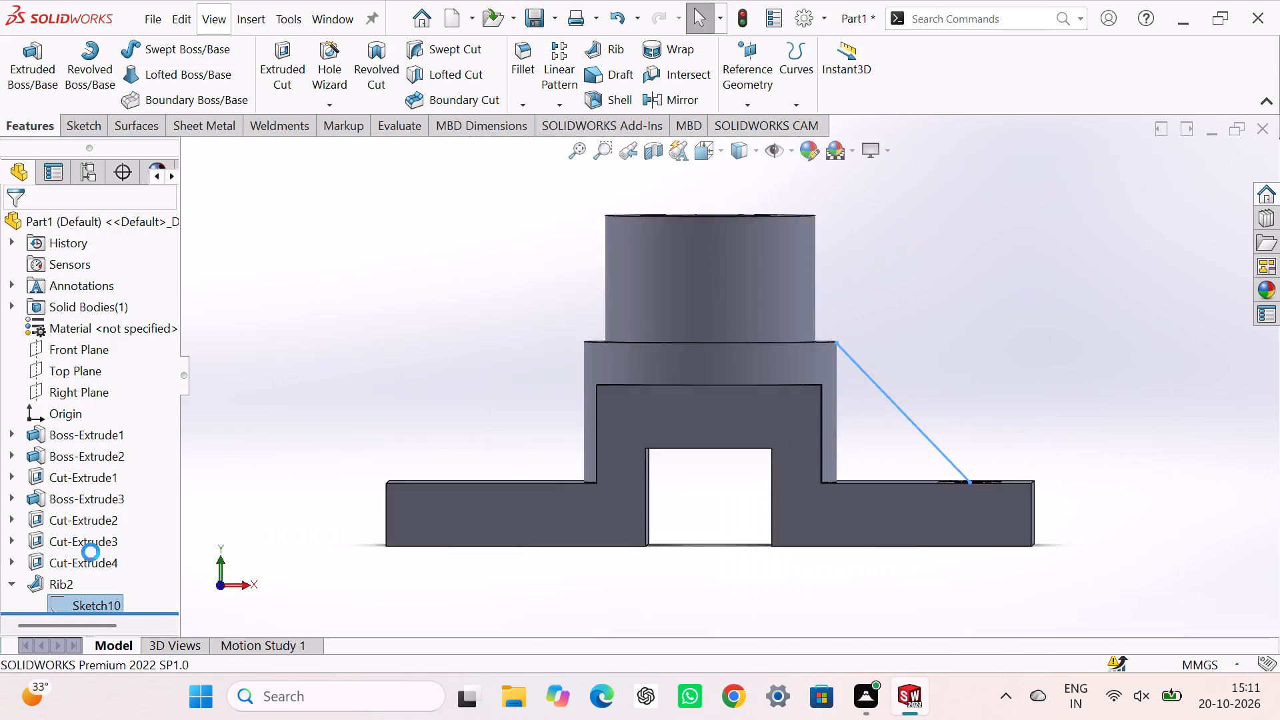
{"action": "scroll", "coordinate": [809, 353], "scroll_direction": "down", "scroll_amount": 7}
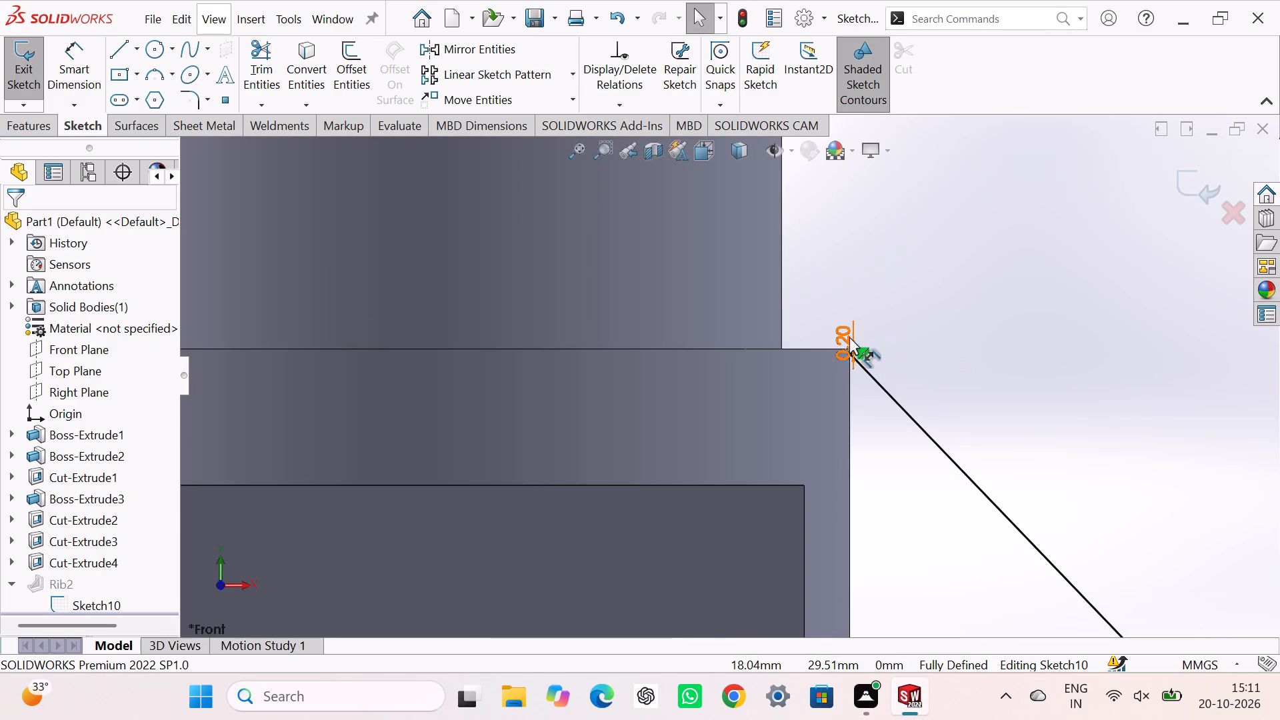
{"action": "double_click", "coordinate": [849, 337]}
{"action": "key", "text": "0"}
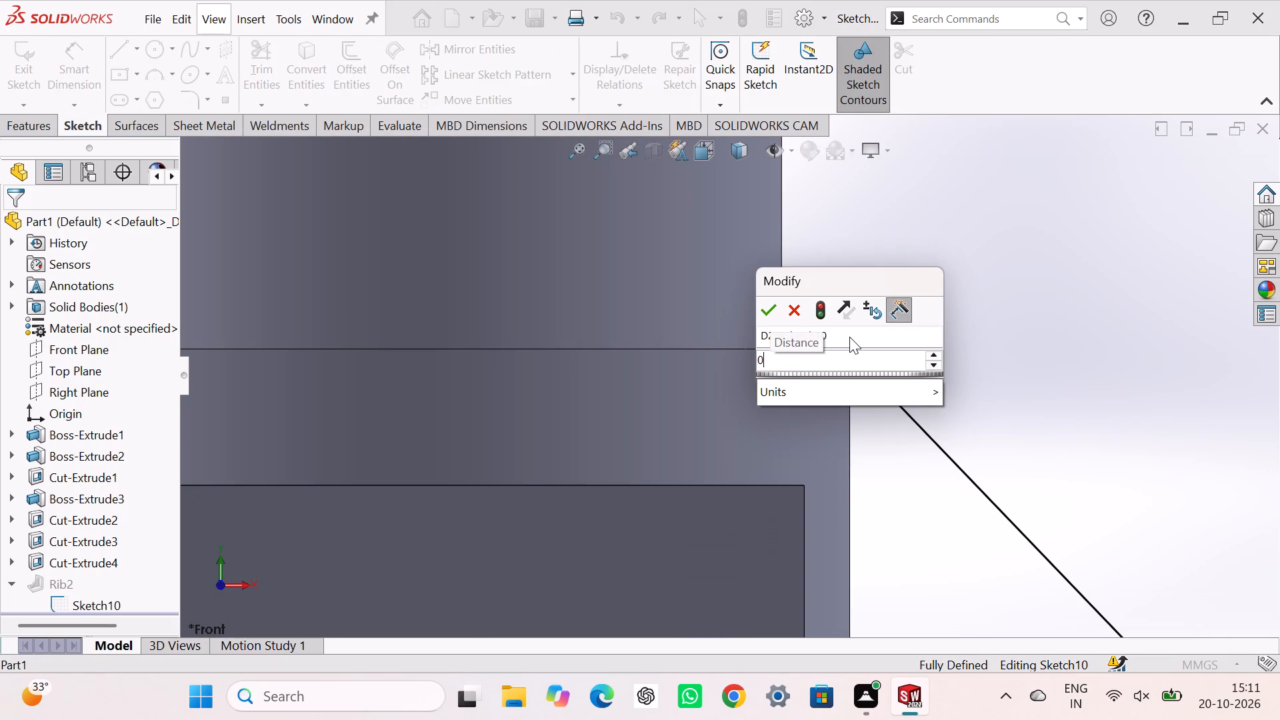
{"action": "type", "text": ".3"}
{"action": "key", "text": "Return"}
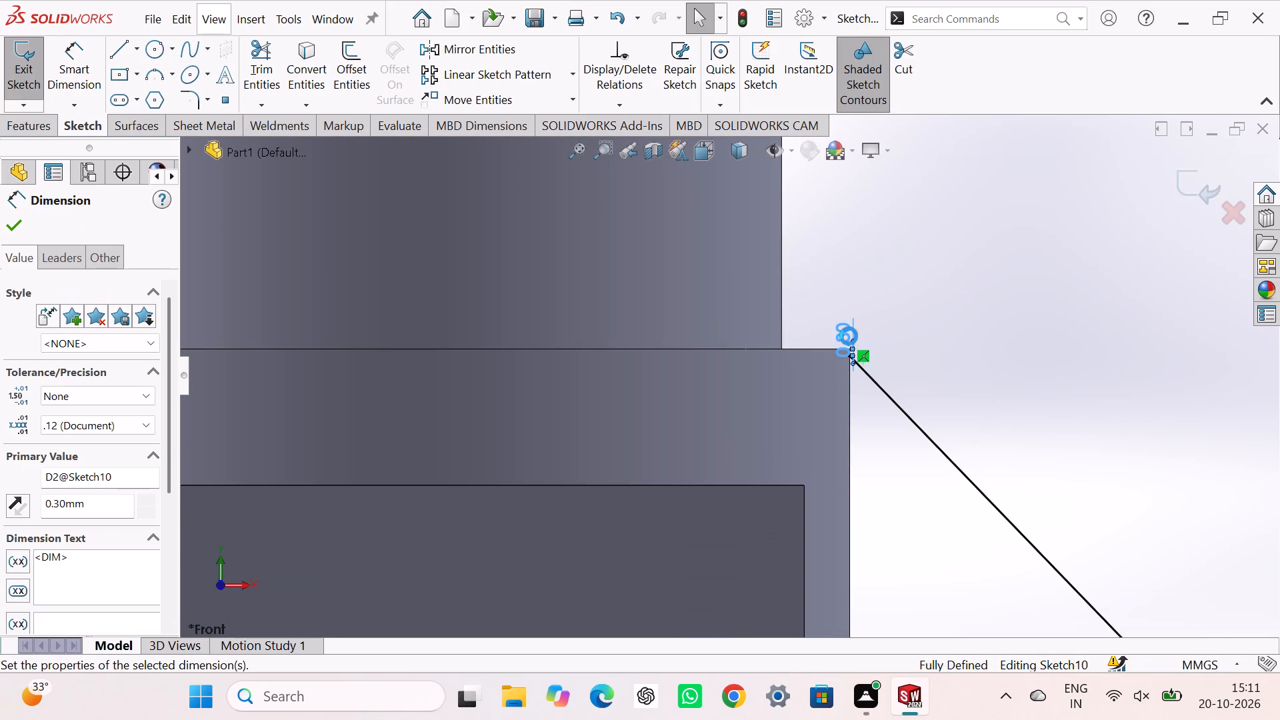
{"action": "left_click", "coordinate": [1178, 171]}
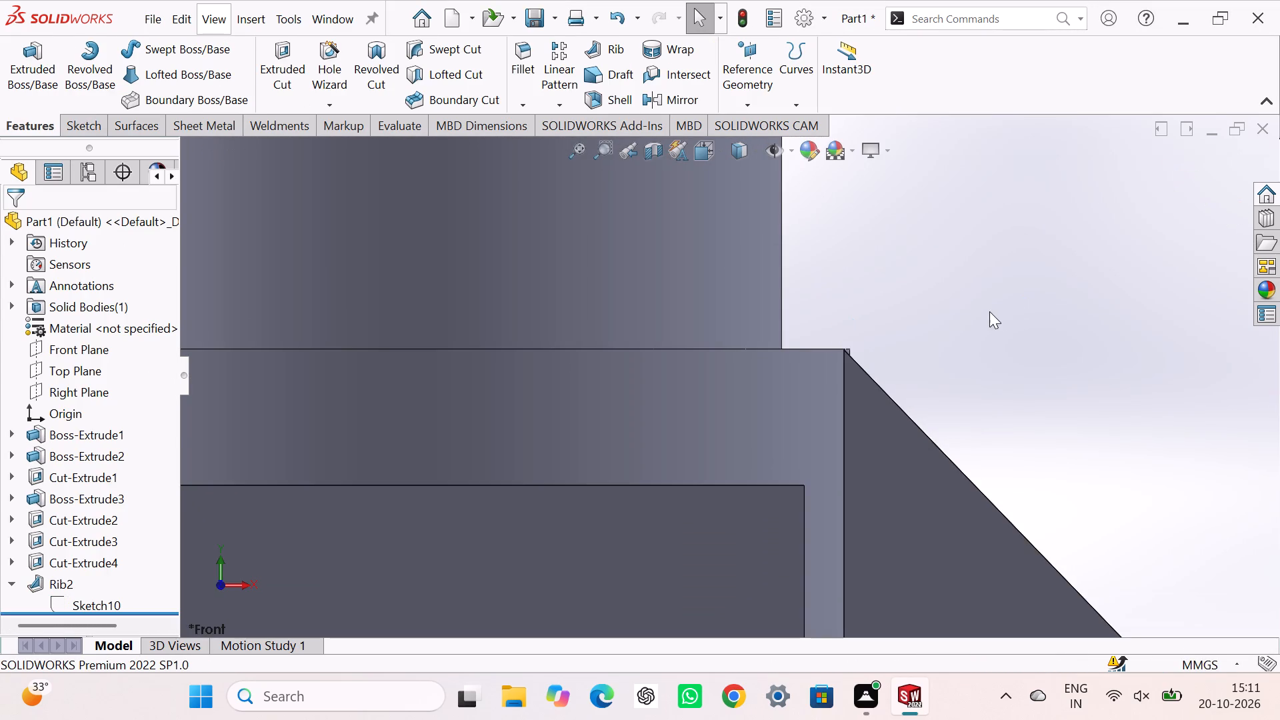
Examine how the rib's upper end meets the wider boss below the shoulder, viewing it from several angles.
{"action": "middle_click_drag", "start_coordinate": [988, 312], "coordinate": [942, 359]}
{"action": "scroll", "coordinate": [974, 328], "scroll_direction": "down", "scroll_amount": 6}
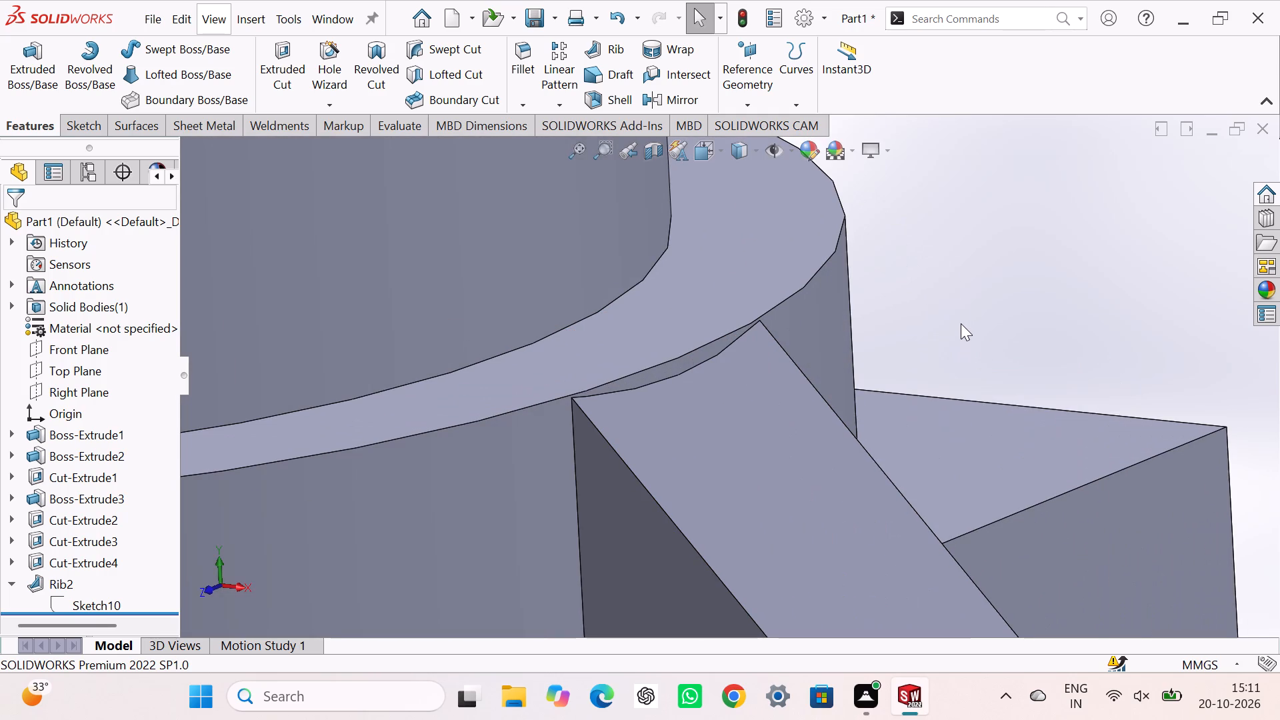
{"action": "scroll", "coordinate": [961, 323], "scroll_direction": "up", "scroll_amount": 6}
{"action": "left_click", "coordinate": [961, 323]}
{"action": "scroll", "coordinate": [915, 327], "scroll_direction": "up", "scroll_amount": 2}
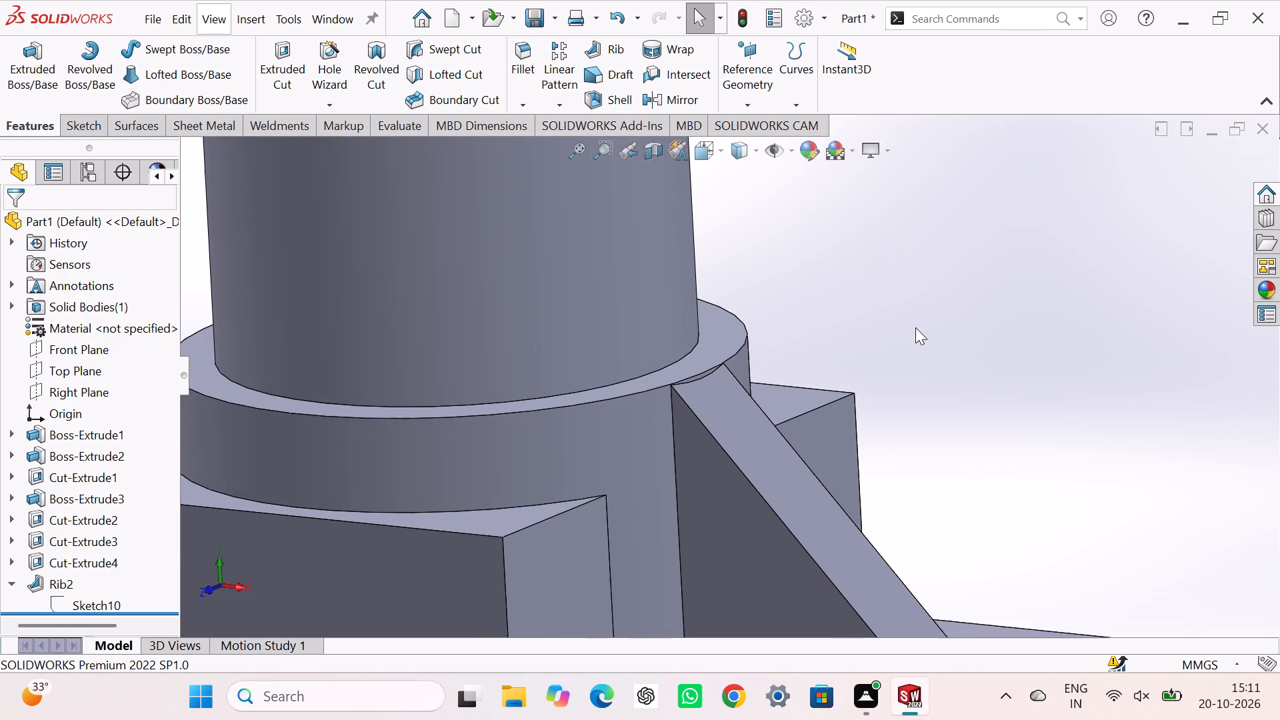
{"action": "scroll", "coordinate": [915, 327], "scroll_direction": "up", "scroll_amount": 3}
{"action": "scroll", "coordinate": [749, 381], "scroll_direction": "down", "scroll_amount": 13}
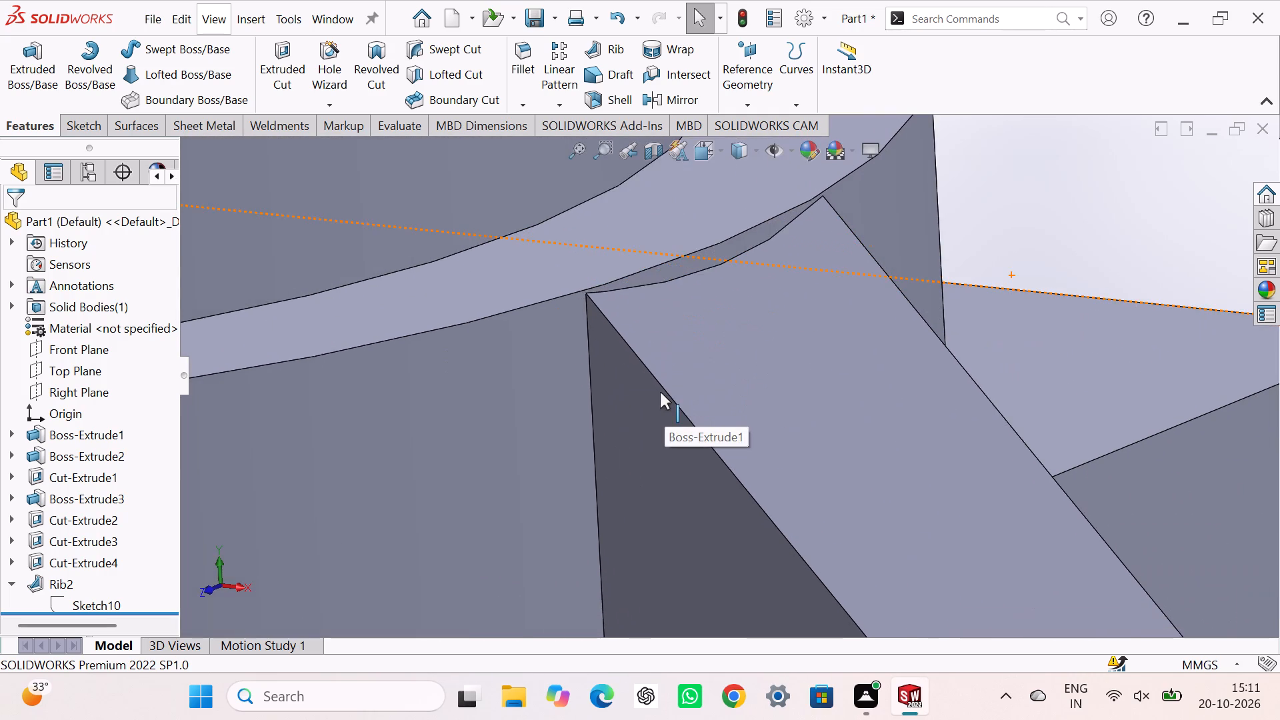
{"action": "scroll", "coordinate": [660, 392], "scroll_direction": "up", "scroll_amount": 13}
{"action": "left_click", "coordinate": [928, 245]}
{"action": "middle_click_drag", "start_coordinate": [927, 250], "coordinate": [926, 251]}
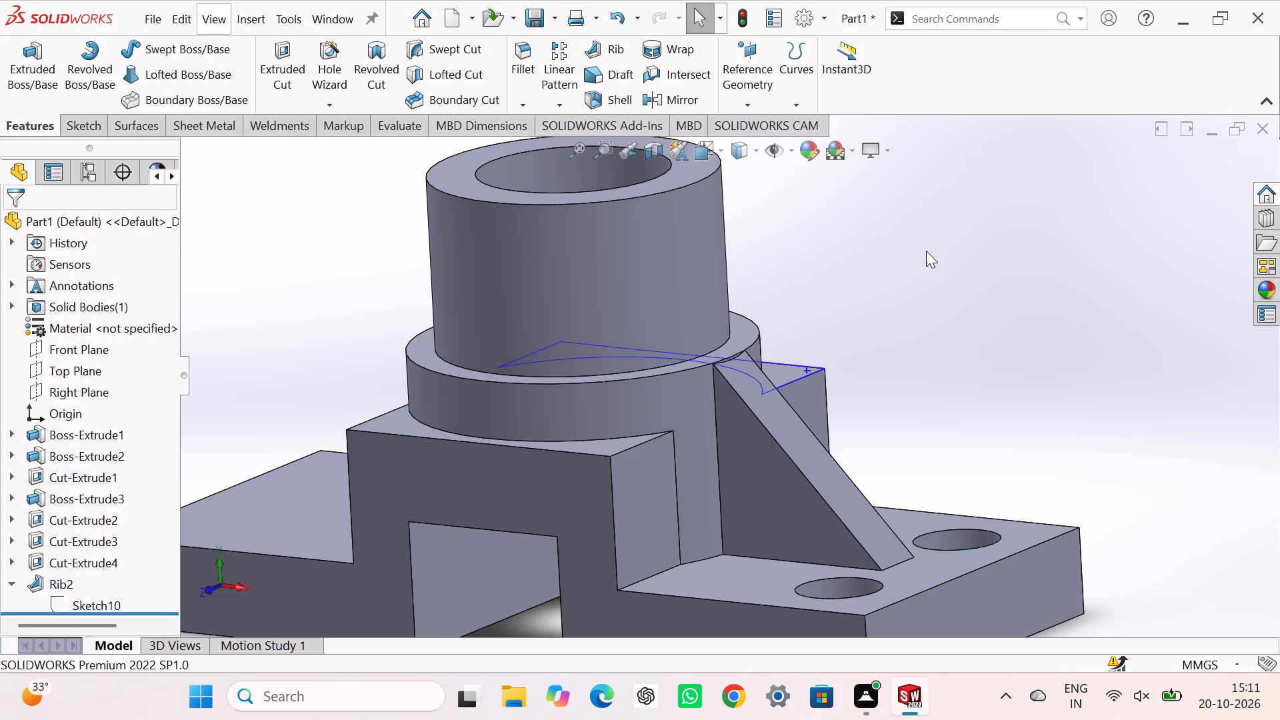
{"action": "middle_click_drag", "start_coordinate": [926, 251], "coordinate": [845, 335]}
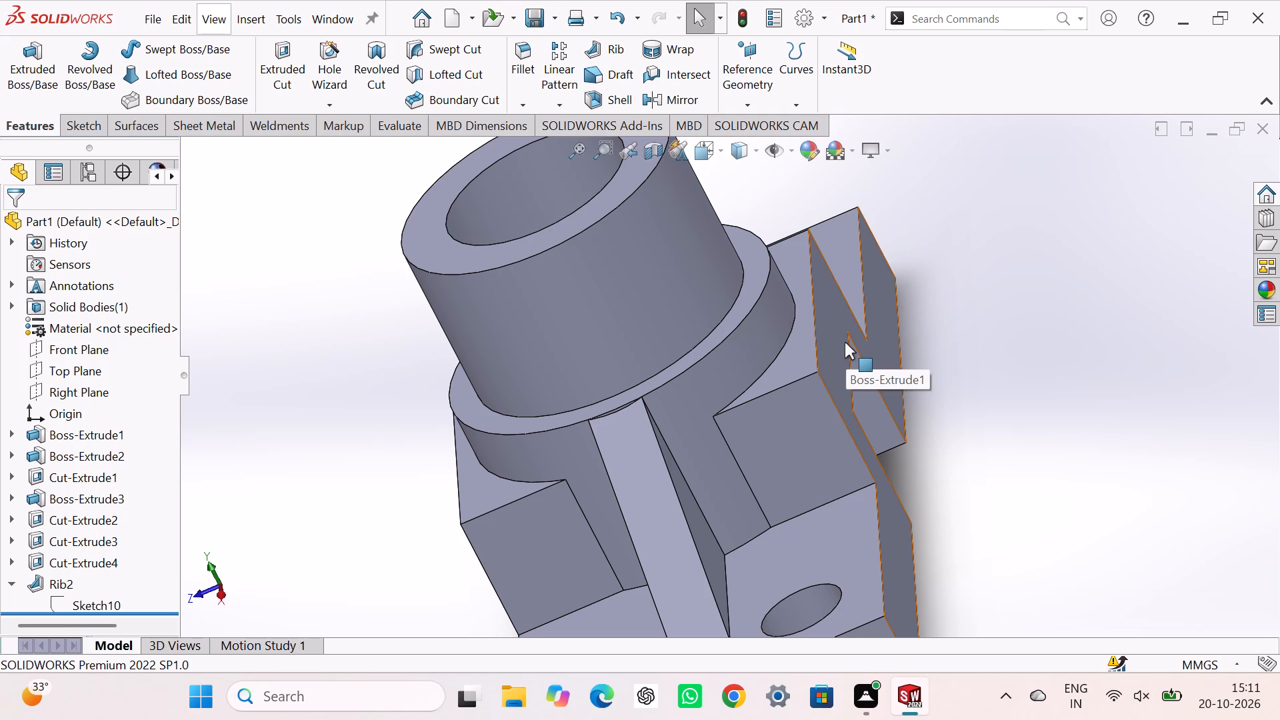
Inspect close up the curved edge between the rib's sloping face and the shoulder's rim.
{"action": "scroll", "coordinate": [604, 469], "scroll_direction": "up", "scroll_amount": 3}
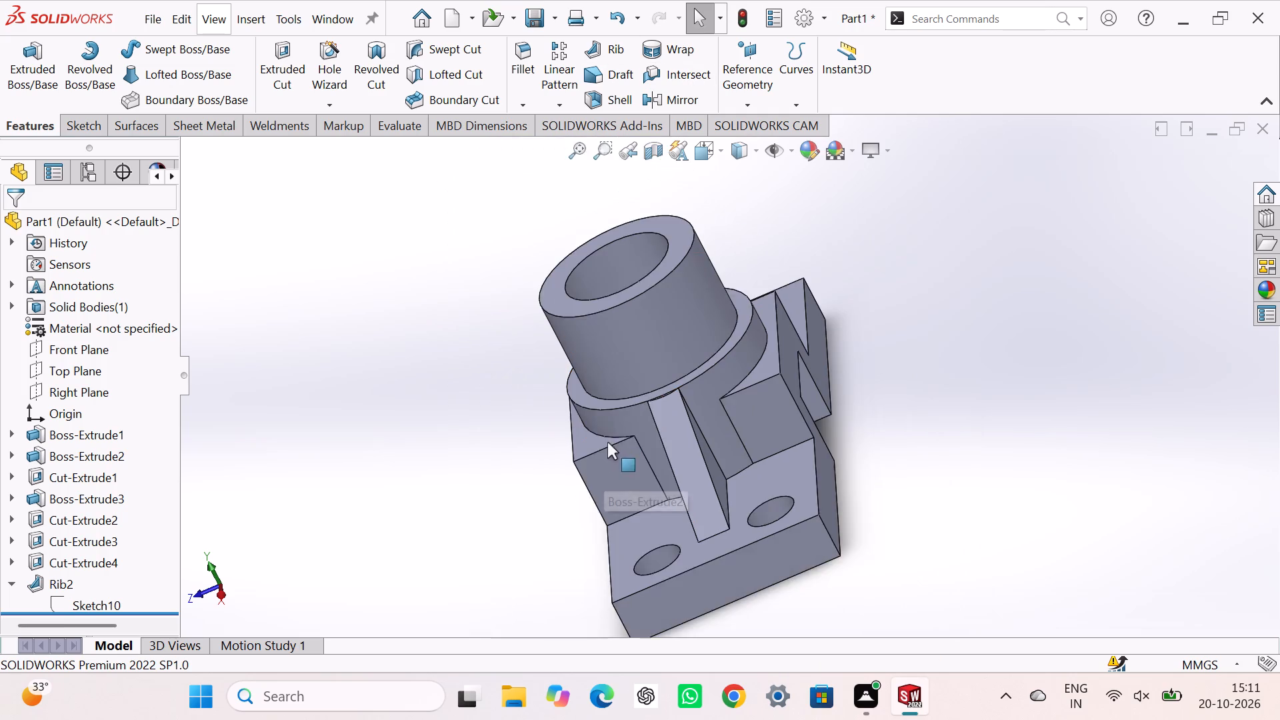
{"action": "scroll", "coordinate": [639, 420], "scroll_direction": "down", "scroll_amount": 9}
{"action": "scroll", "coordinate": [823, 337], "scroll_direction": "down", "scroll_amount": 2}
{"action": "middle_click_drag", "start_coordinate": [823, 337], "coordinate": [833, 319]}
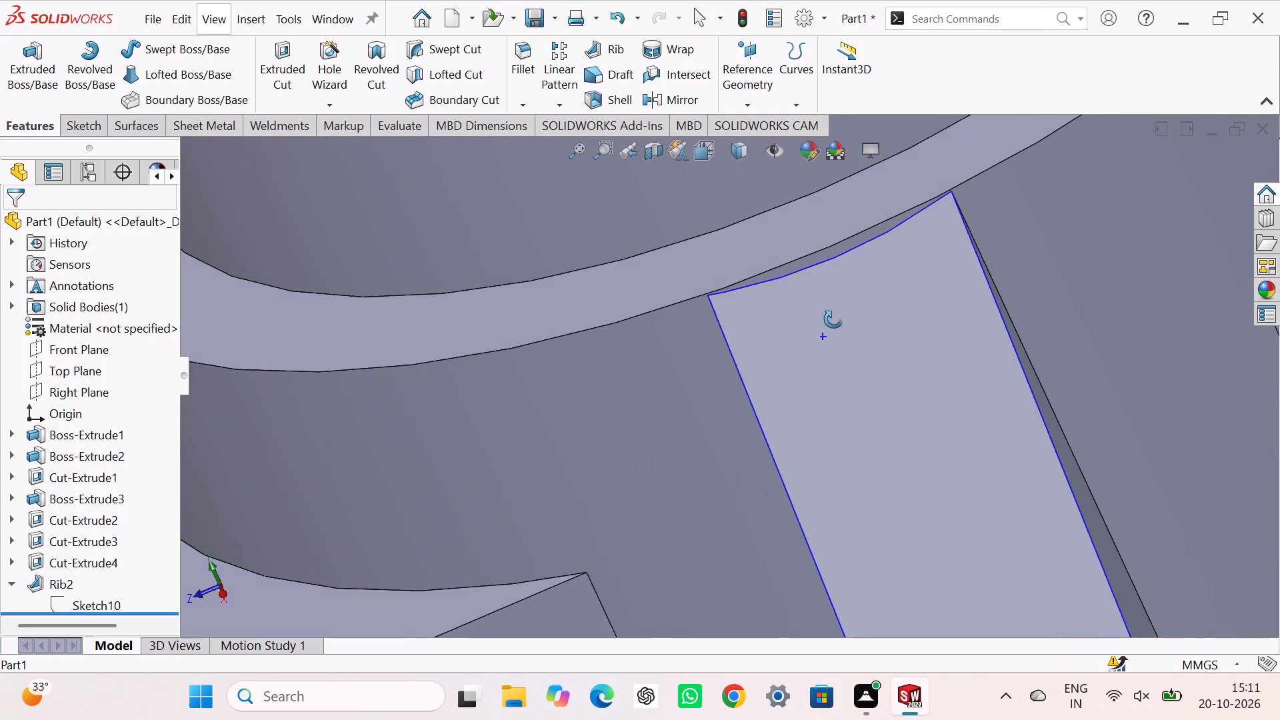
{"action": "middle_click_drag", "start_coordinate": [833, 319], "coordinate": [861, 236]}
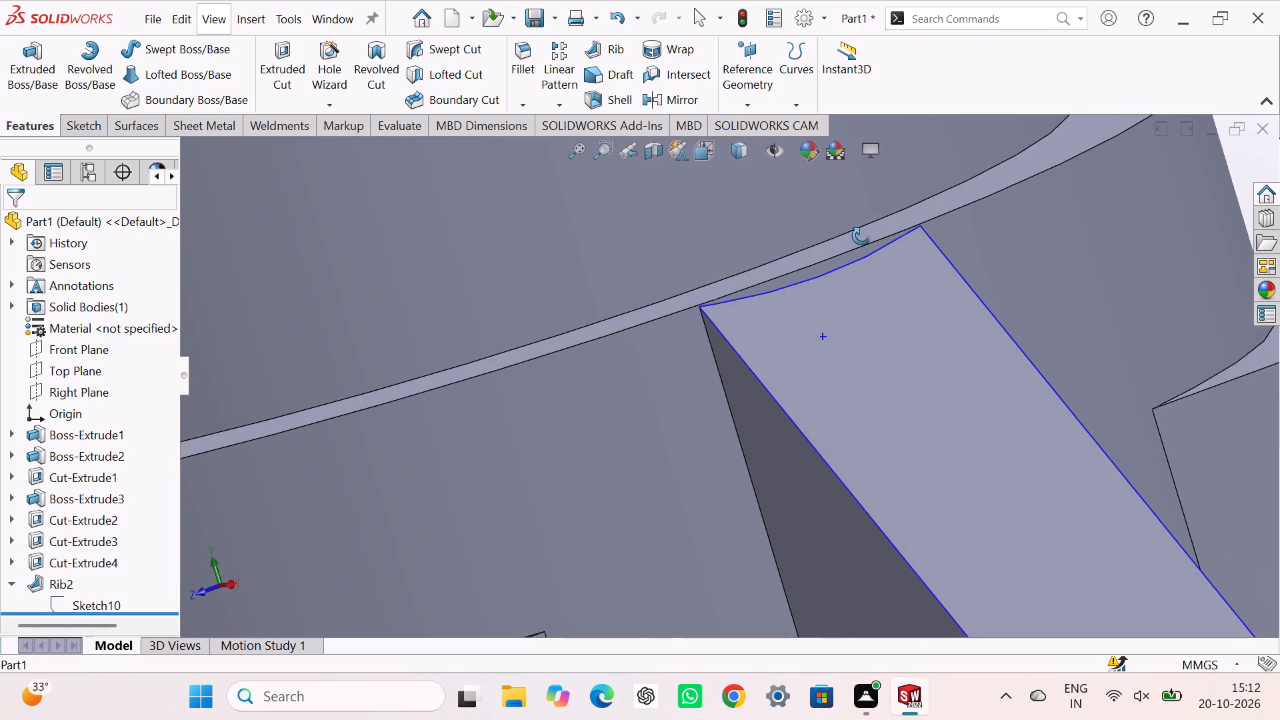
{"action": "middle_click_drag", "start_coordinate": [861, 236], "coordinate": [861, 238]}
{"action": "scroll", "coordinate": [819, 291], "scroll_direction": "down", "scroll_amount": 7}
{"action": "scroll", "coordinate": [811, 288], "scroll_direction": "up", "scroll_amount": 4}
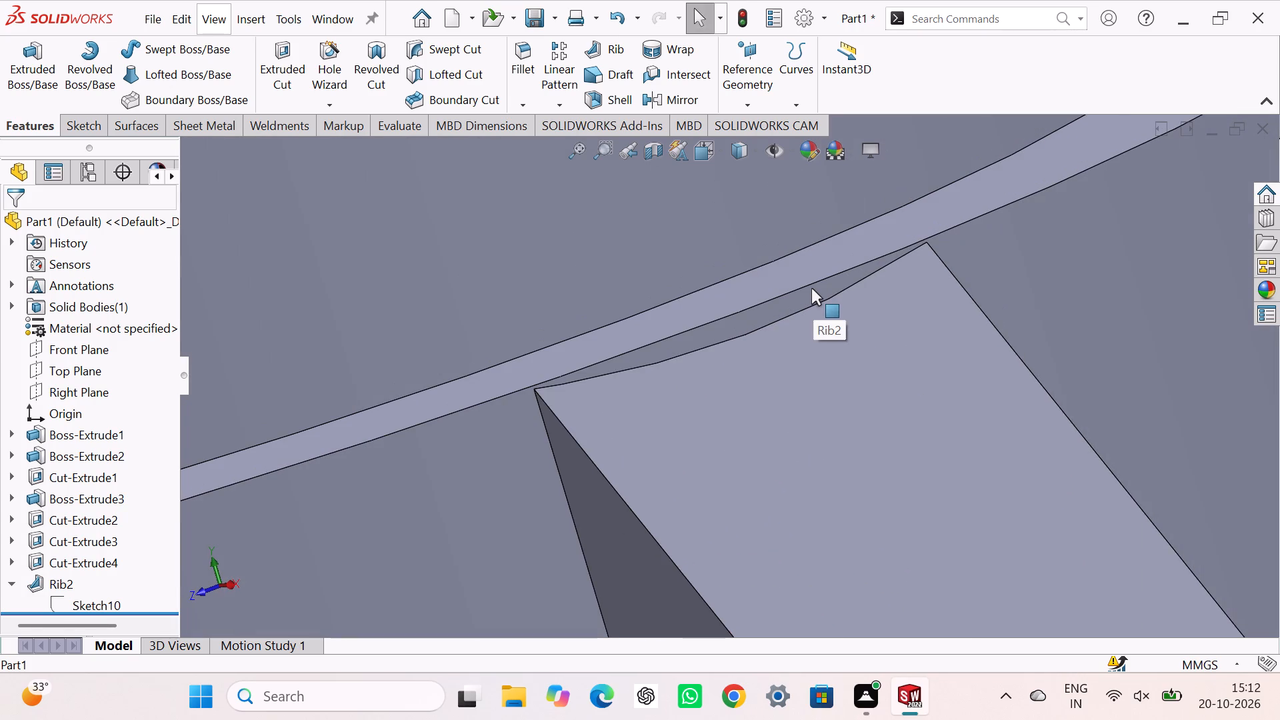
{"action": "scroll", "coordinate": [811, 288], "scroll_direction": "down", "scroll_amount": 3}
{"action": "scroll", "coordinate": [811, 288], "scroll_direction": "up", "scroll_amount": 4}
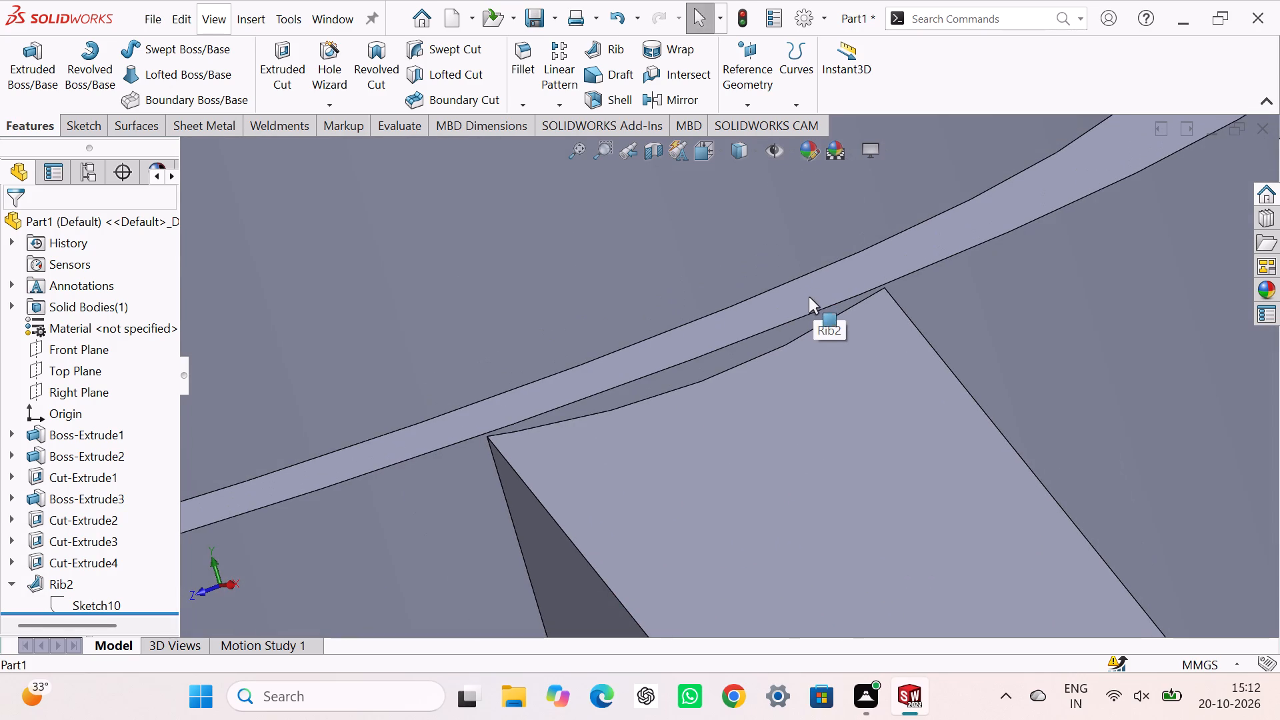
{"action": "scroll", "coordinate": [771, 444], "scroll_direction": "up", "scroll_amount": 13}
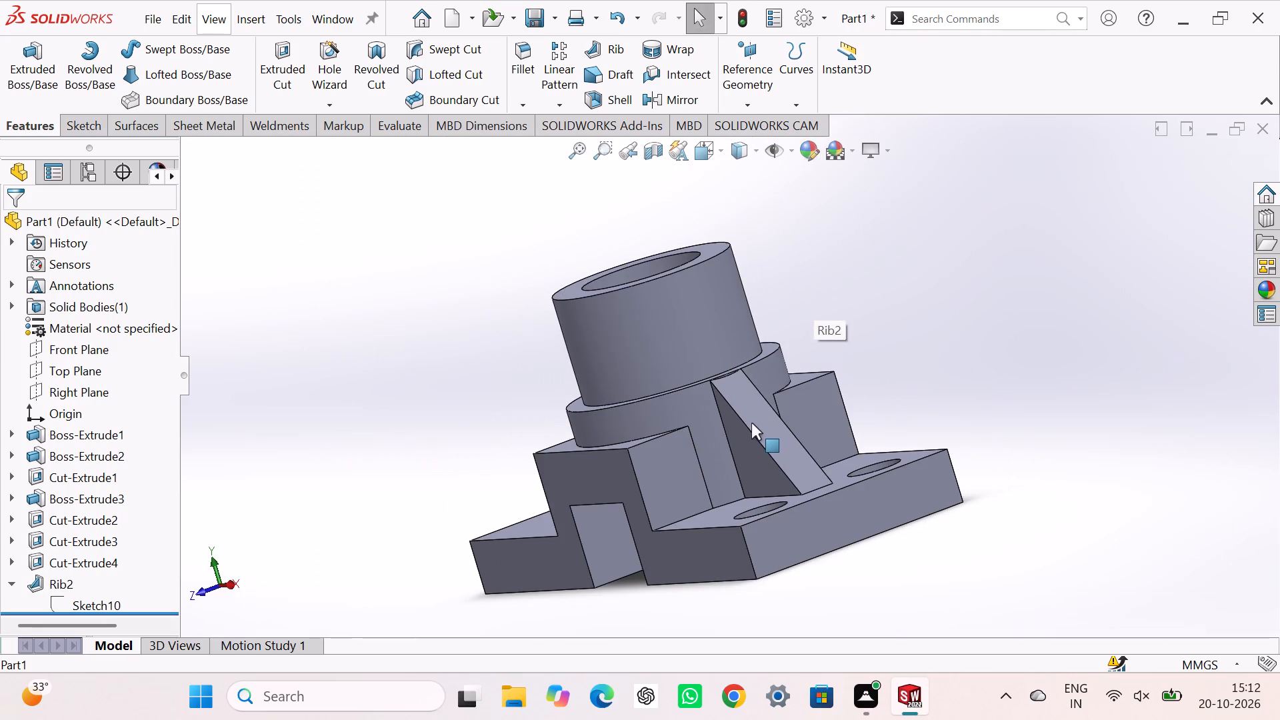
Review the whole part from the front and recheck the rib's junction with the wider boss.
{"action": "middle_click_drag", "start_coordinate": [751, 423], "coordinate": [847, 395]}
{"action": "scroll", "coordinate": [807, 390], "scroll_direction": "down", "scroll_amount": 6}
{"action": "scroll", "coordinate": [800, 385], "scroll_direction": "up", "scroll_amount": 6}
{"action": "left_click", "coordinate": [879, 341]}
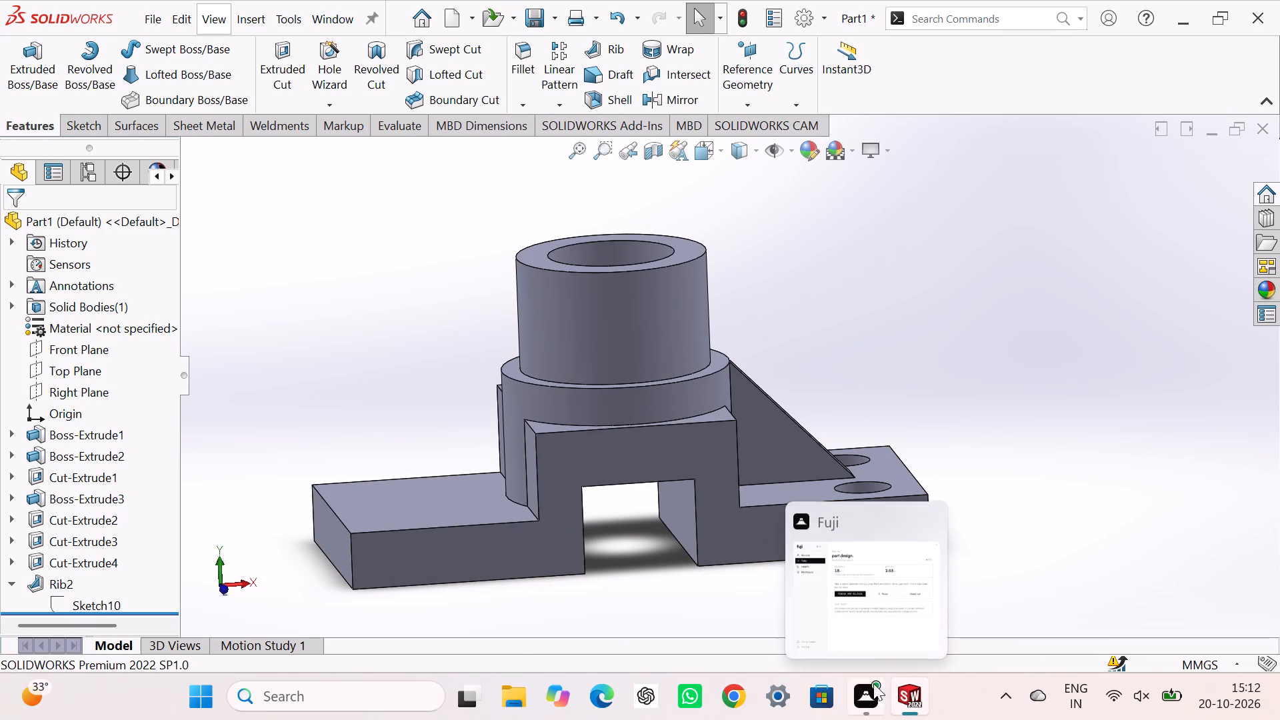
{"action": "left_click", "coordinate": [958, 339]}
{"action": "scroll", "coordinate": [784, 307], "scroll_direction": "down", "scroll_amount": 2}
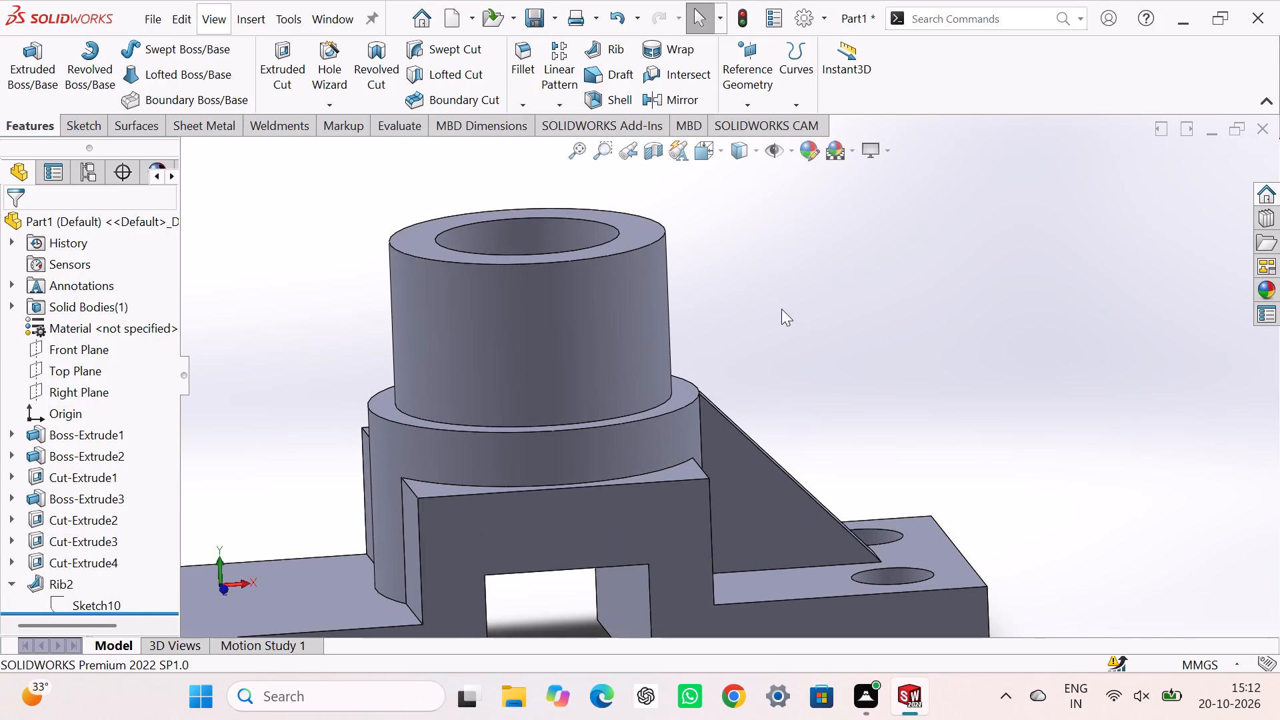
{"action": "middle_click_drag", "start_coordinate": [773, 326], "coordinate": [723, 346]}
{"action": "scroll", "coordinate": [731, 412], "scroll_direction": "down", "scroll_amount": 7}
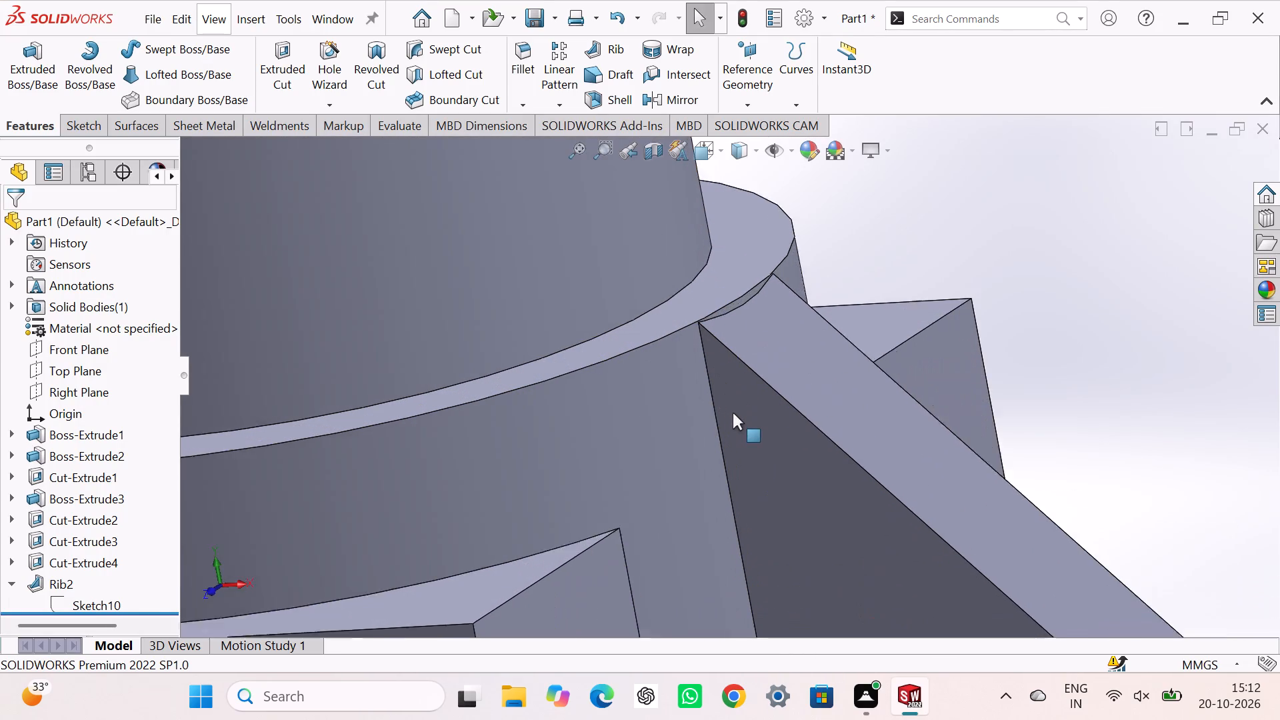
{"action": "scroll", "coordinate": [733, 411], "scroll_direction": "up", "scroll_amount": 4}
Switch the display to Hidden Lines Visible and examine the rib's upper tip near the shoulder corner in the Front view.
{"action": "left_click", "coordinate": [760, 149]}
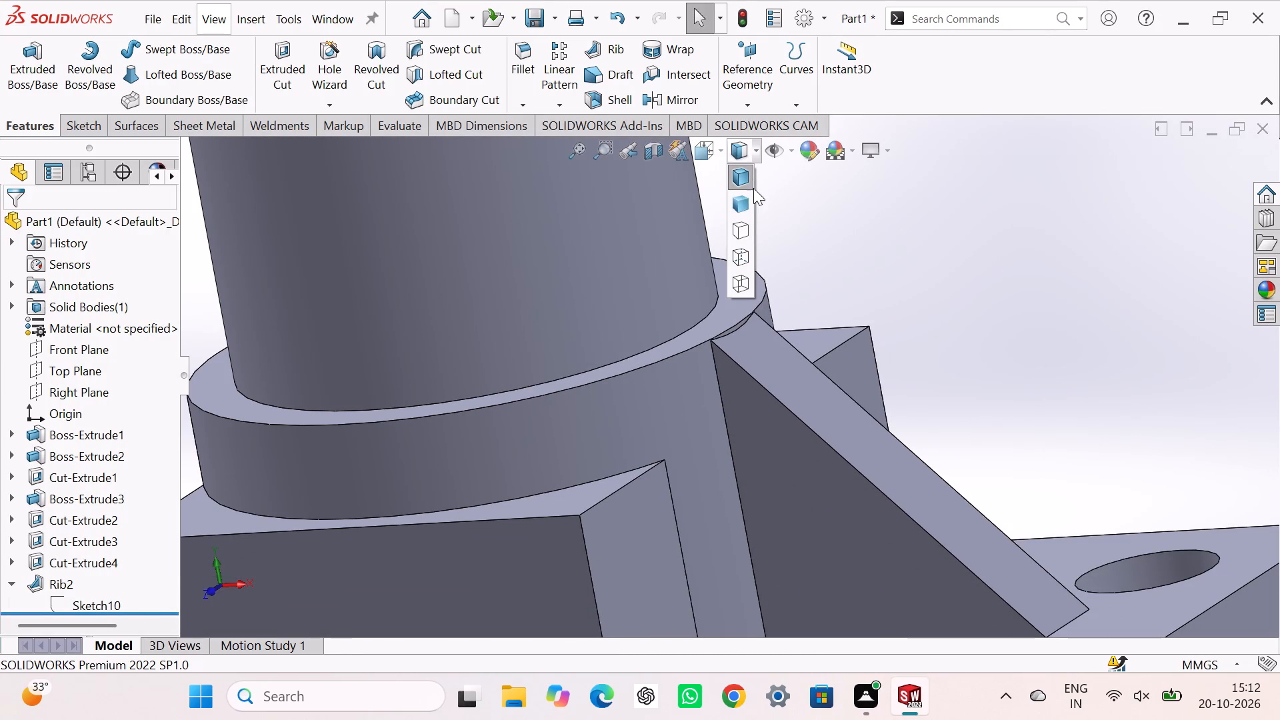
{"action": "left_click", "coordinate": [741, 257]}
{"action": "left_click", "coordinate": [963, 292]}
{"action": "middle_click_drag", "start_coordinate": [965, 292], "coordinate": [1010, 284]}
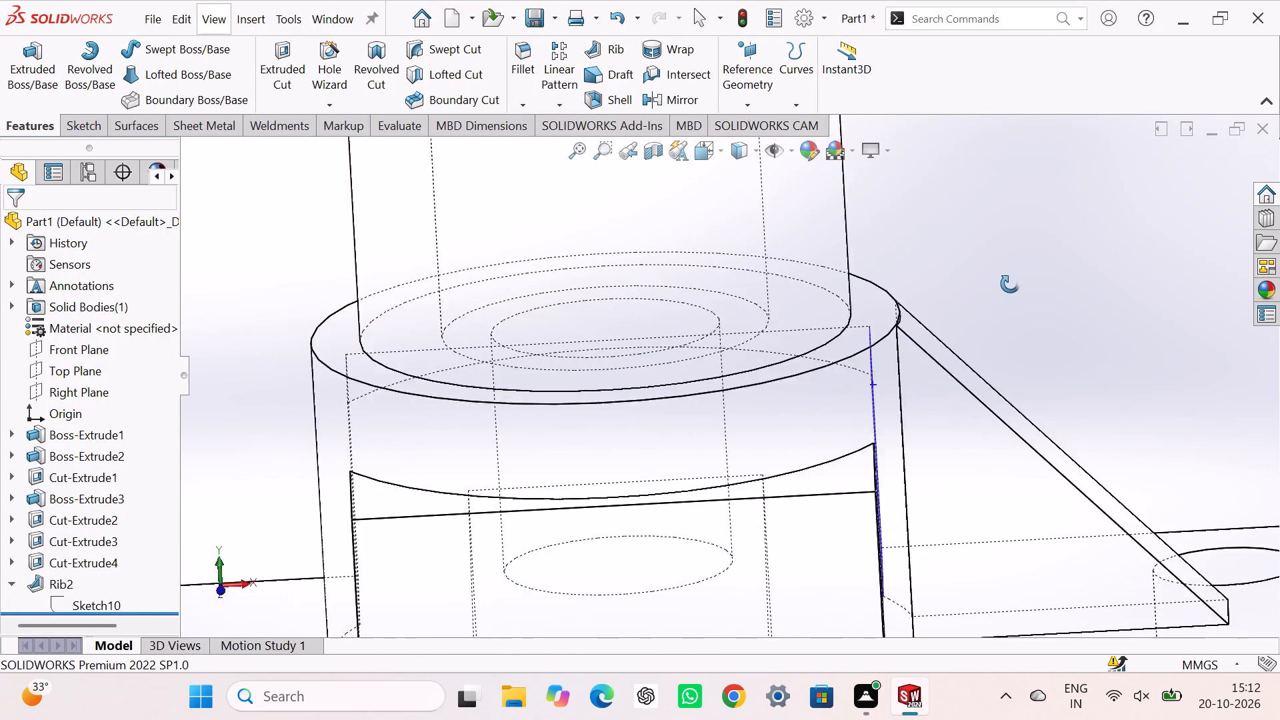
{"action": "middle_click_drag", "start_coordinate": [1010, 284], "coordinate": [1023, 281]}
{"action": "key", "text": "ctrl+1"}
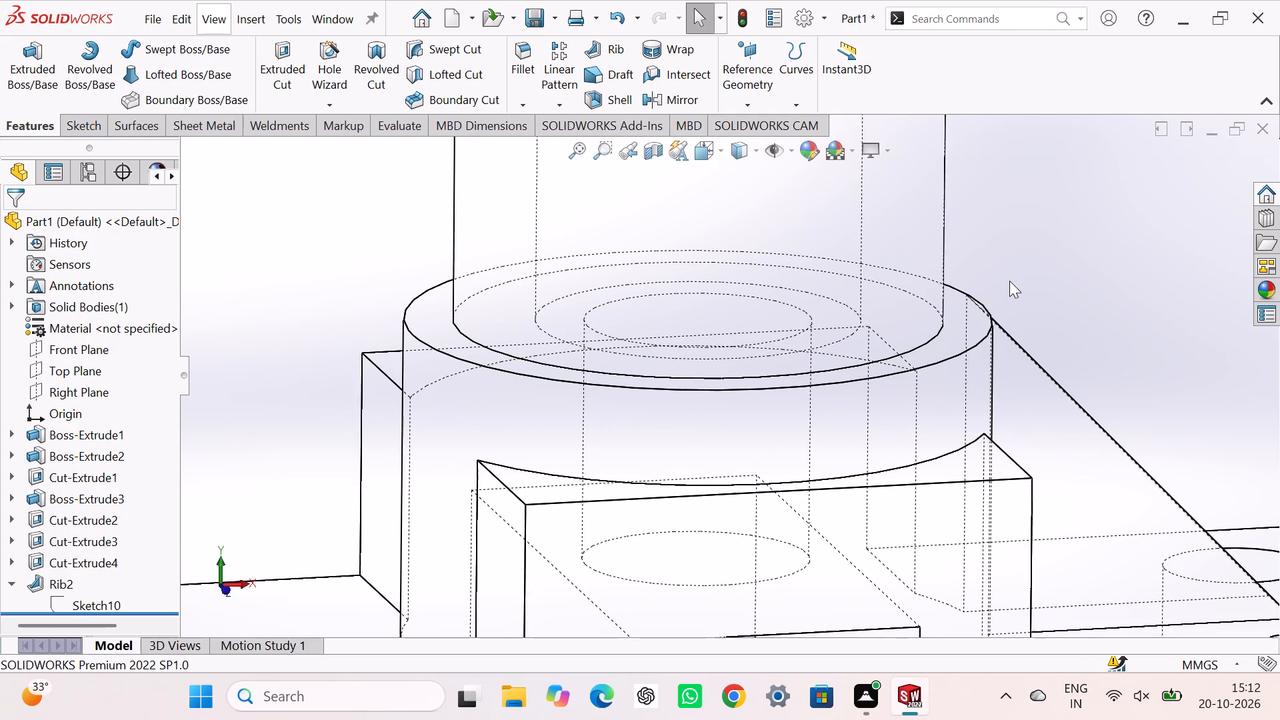
{"action": "scroll", "coordinate": [818, 357], "scroll_direction": "down", "scroll_amount": 3}
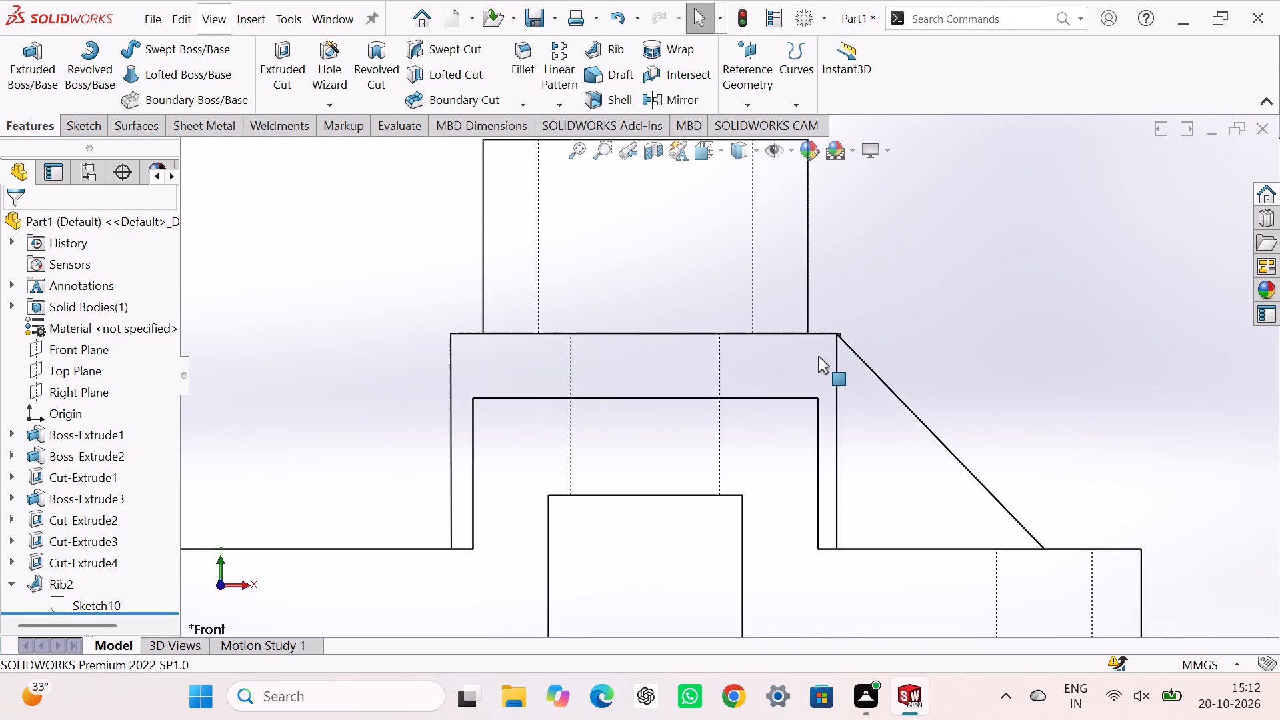
{"action": "scroll", "coordinate": [818, 356], "scroll_direction": "down", "scroll_amount": 11}
{"action": "scroll", "coordinate": [689, 378], "scroll_direction": "down", "scroll_amount": 4}
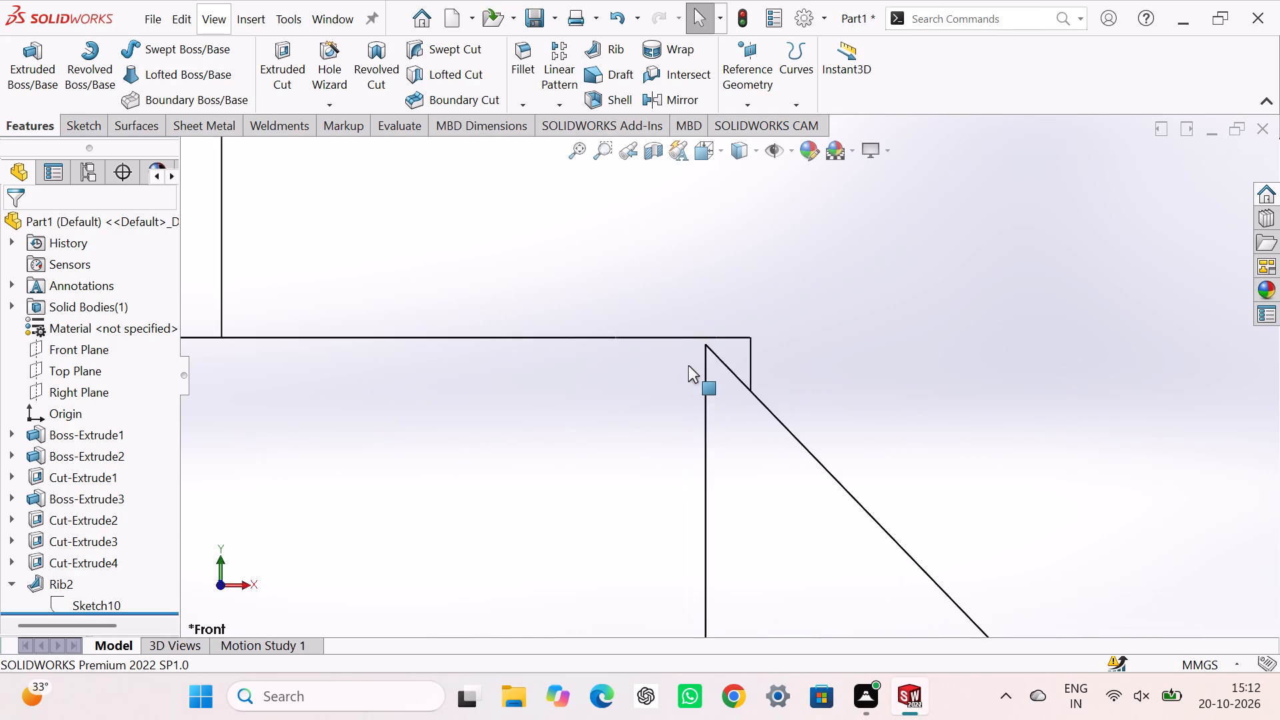
{"action": "scroll", "coordinate": [688, 365], "scroll_direction": "down", "scroll_amount": 7}
{"action": "scroll", "coordinate": [733, 329], "scroll_direction": "down", "scroll_amount": 4}
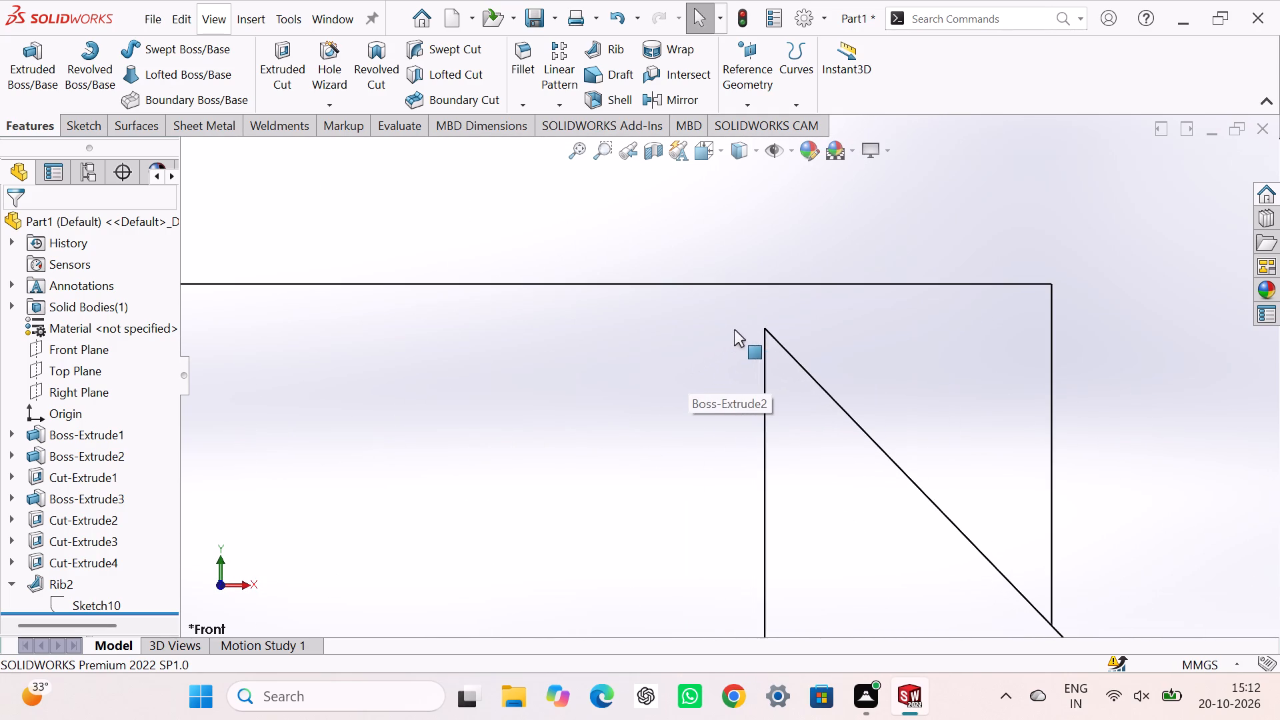
Return the display to Shaded With Edges after checking the rib's upper tip.
{"action": "scroll", "coordinate": [794, 329], "scroll_direction": "up", "scroll_amount": 16}
{"action": "scroll", "coordinate": [784, 394], "scroll_direction": "up", "scroll_amount": 3}
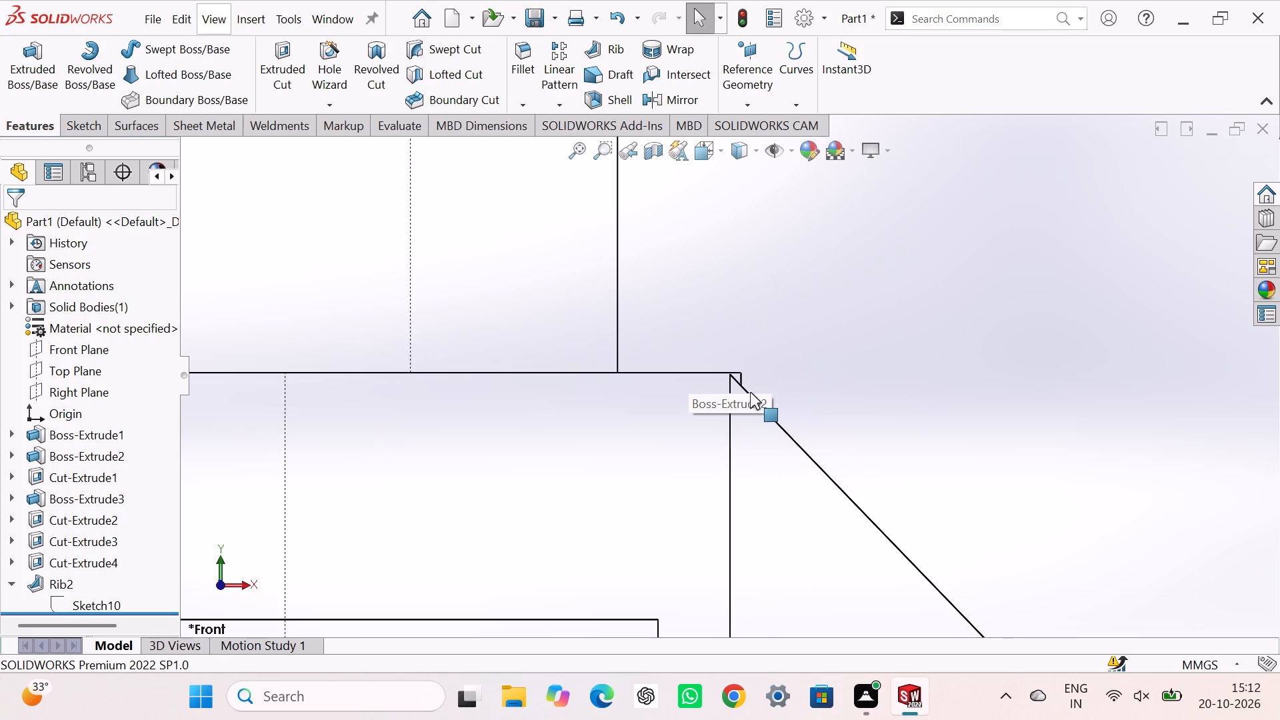
{"action": "scroll", "coordinate": [745, 392], "scroll_direction": "up", "scroll_amount": 2}
{"action": "scroll", "coordinate": [743, 389], "scroll_direction": "down", "scroll_amount": 5}
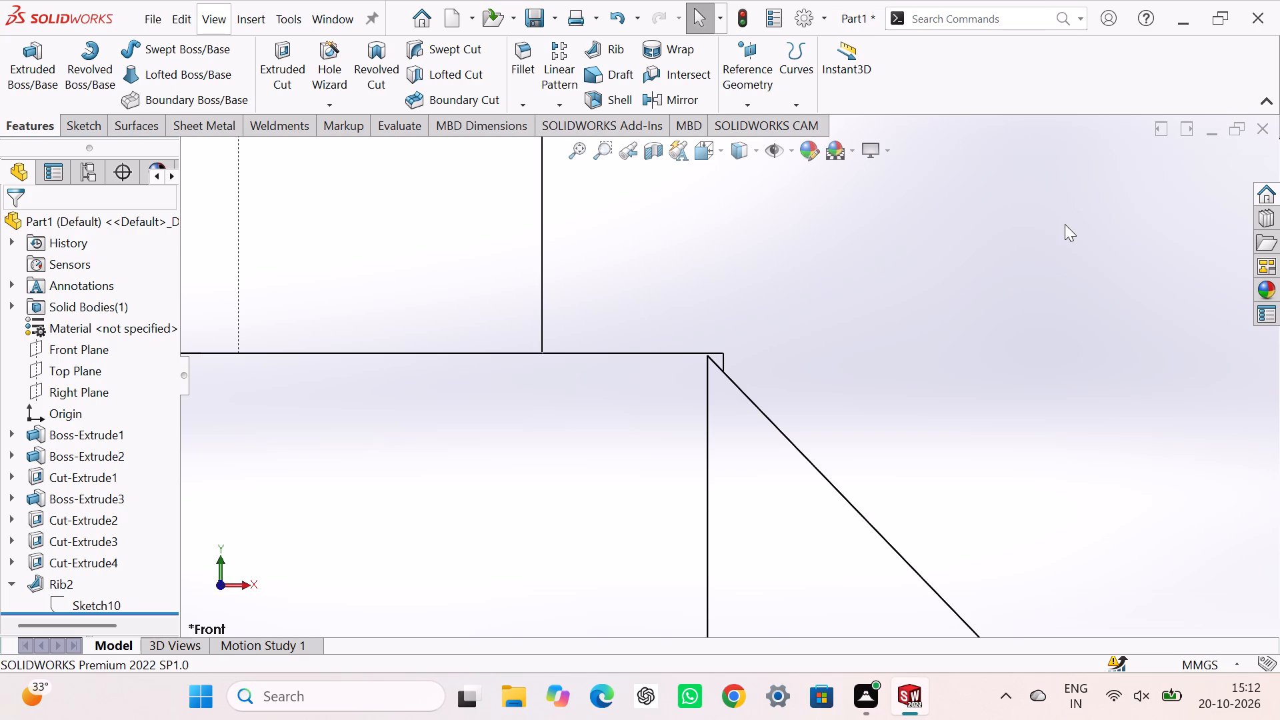
{"action": "left_click", "coordinate": [756, 151]}
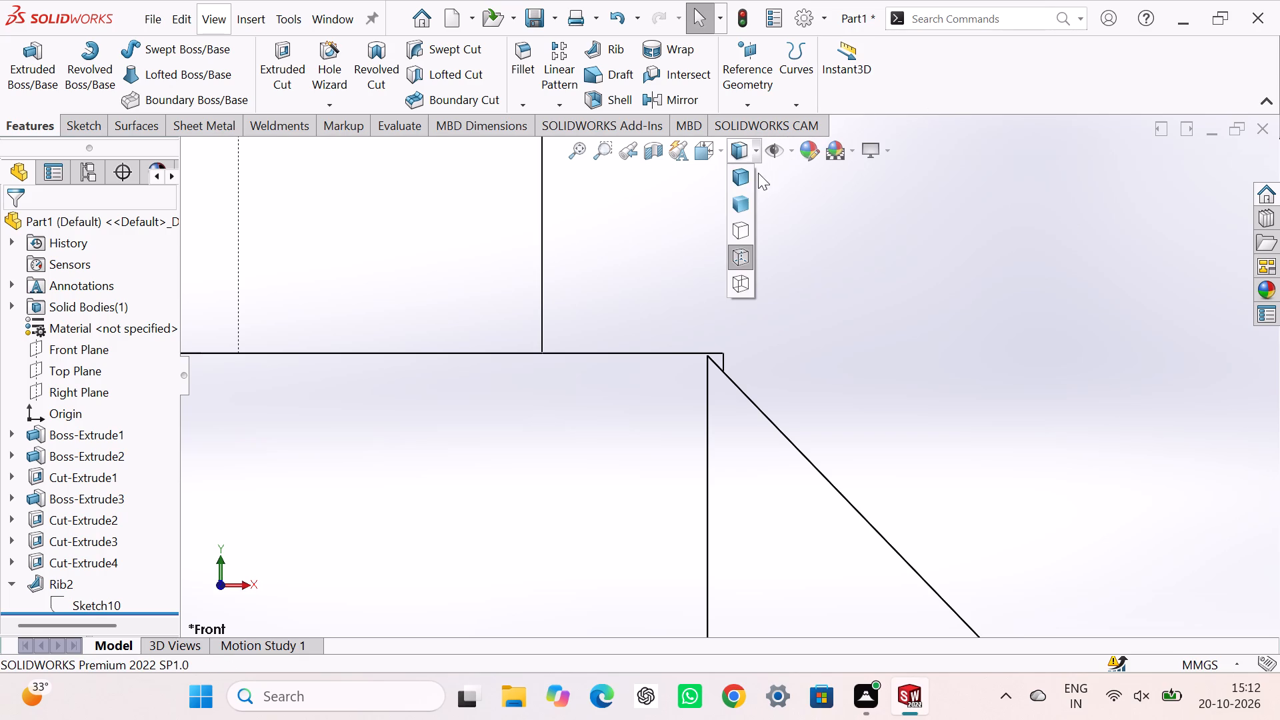
{"action": "left_click", "coordinate": [745, 180]}
{"action": "left_click", "coordinate": [825, 264]}
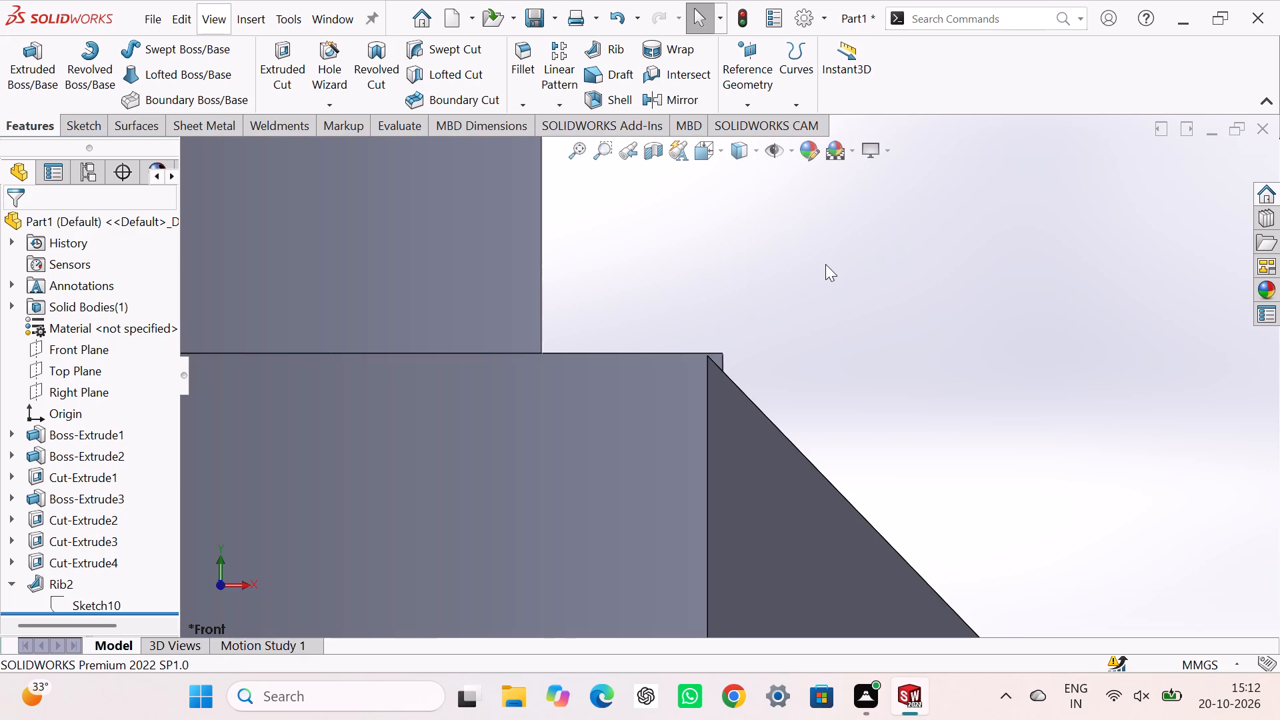
Undo the edits to the rib's sketch and the Rib feature itself, back to its sketch line.
{"action": "key", "text": "ctrl+z"}
{"action": "middle_click_drag", "start_coordinate": [899, 327], "coordinate": [878, 415]}
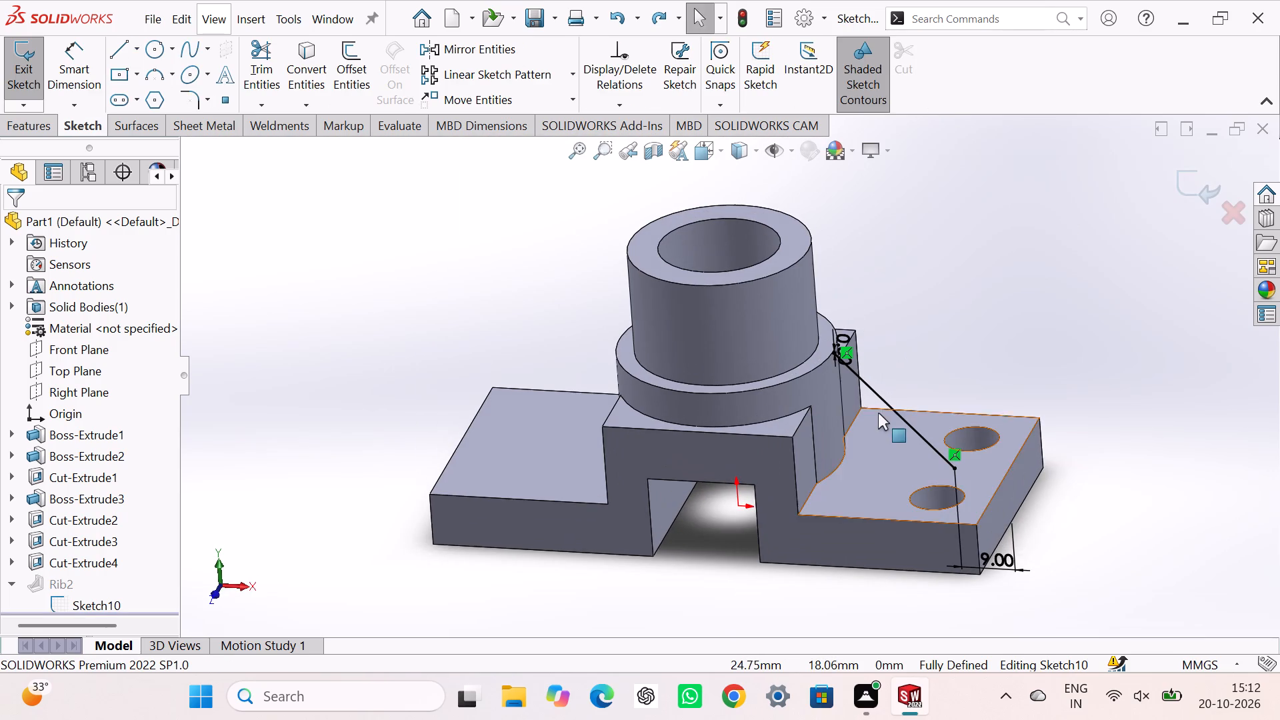
{"action": "key", "text": "ctrl+z"}
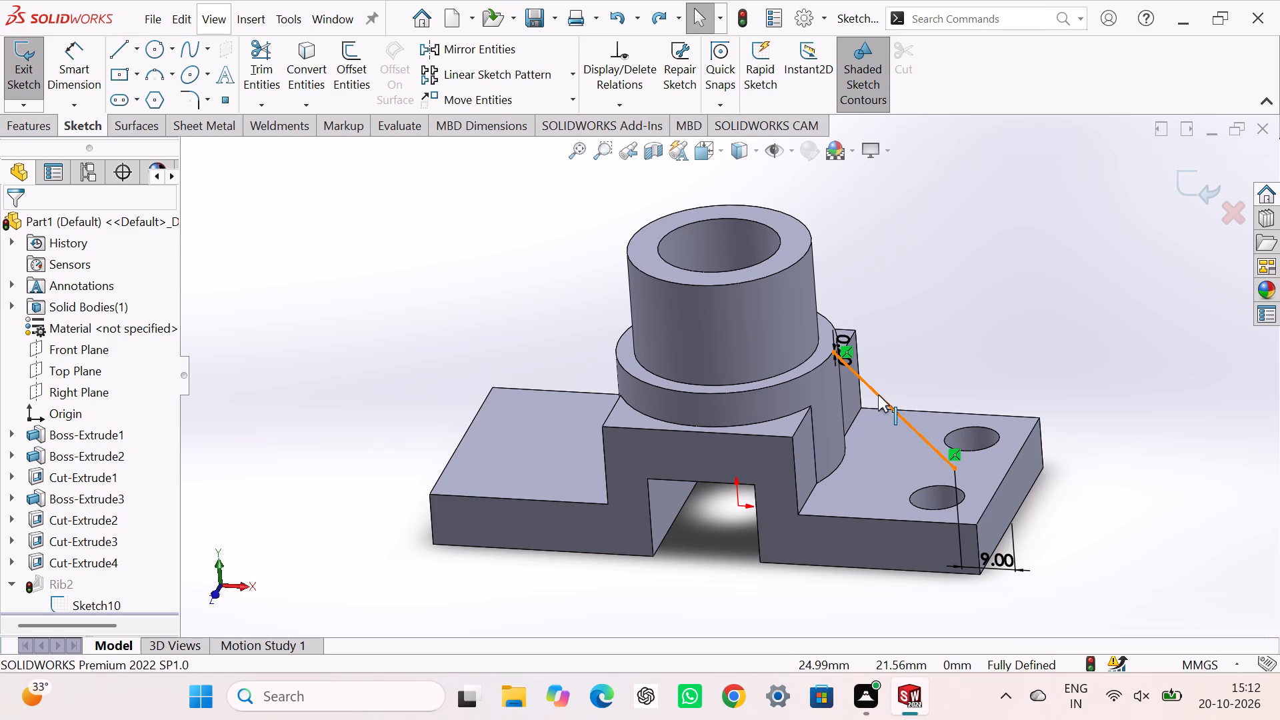
{"action": "key", "text": "ctrl+z"}
{"action": "key", "text": "ctrl+z"}
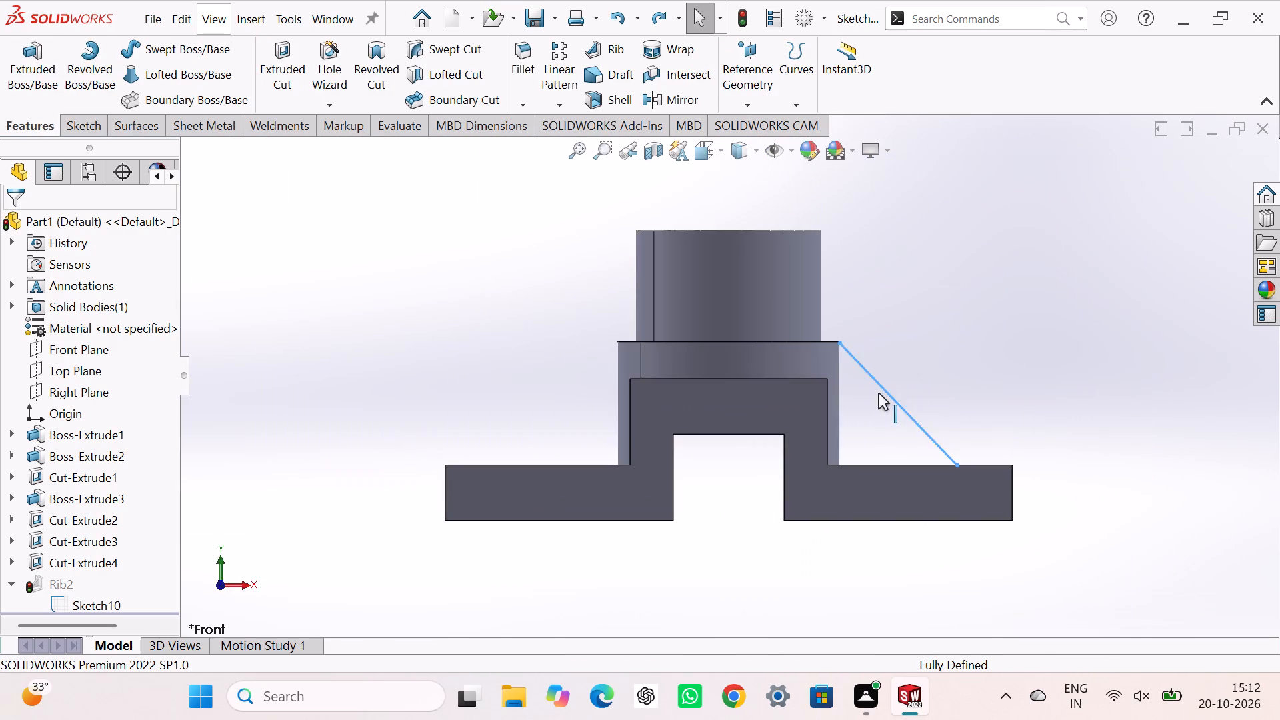
{"action": "key", "text": "ctrl+z"}
{"action": "key", "text": "ctrl+z"}
{"action": "key", "text": "ctrl+z"}
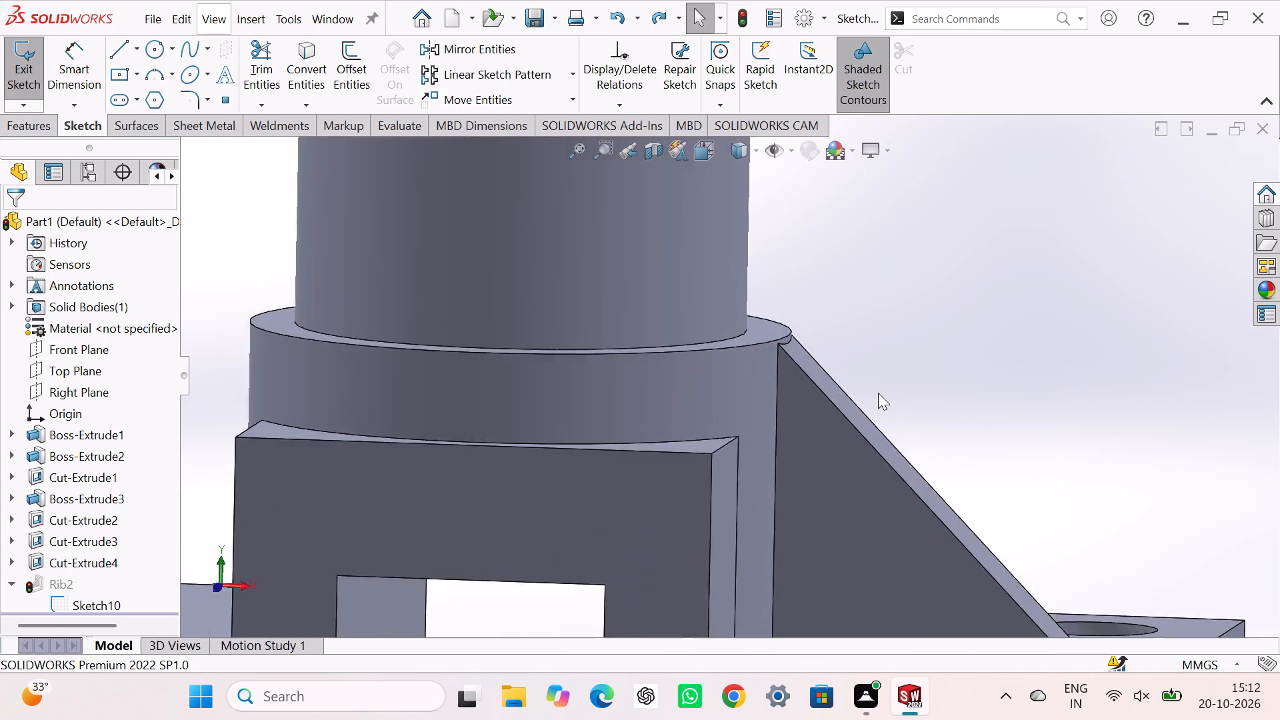
{"action": "key", "text": "ctrl+z"}
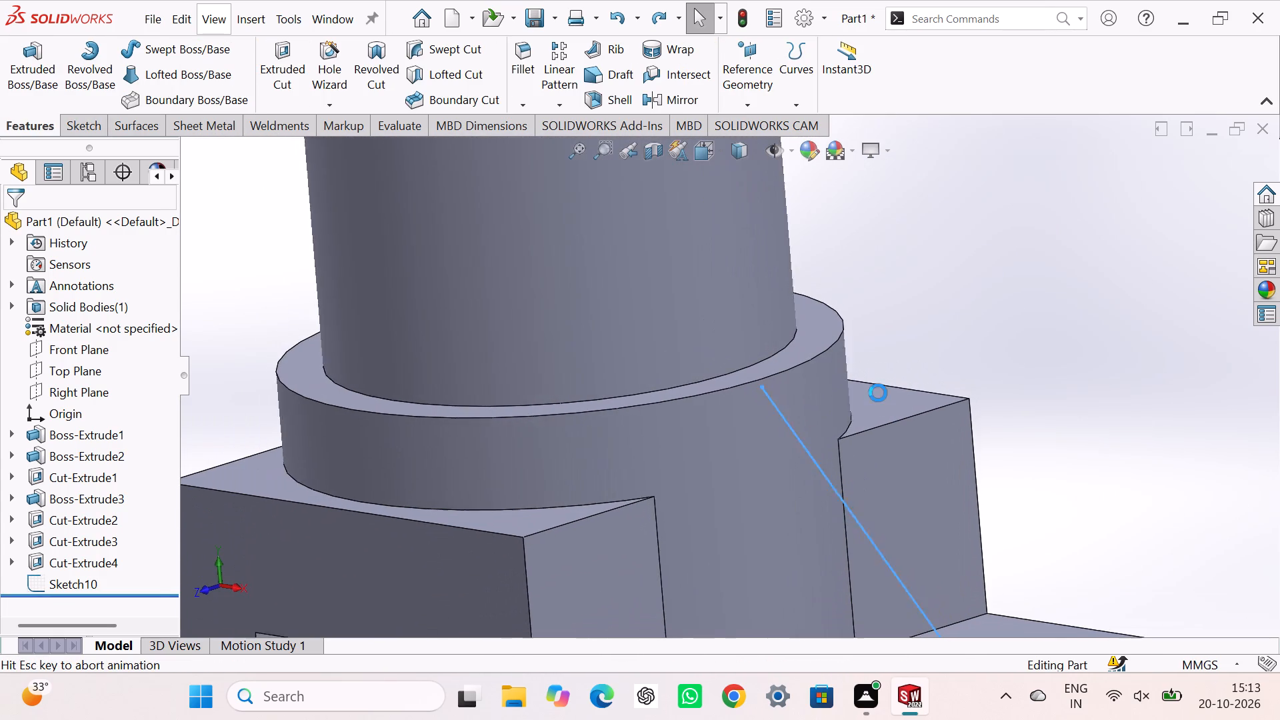
Undo the rib's sloping sketch line, its dimensions and the sketch itself, back to the last cut feature.
{"action": "key", "text": "ctrl+z"}
{"action": "key", "text": "ctrl+z"}
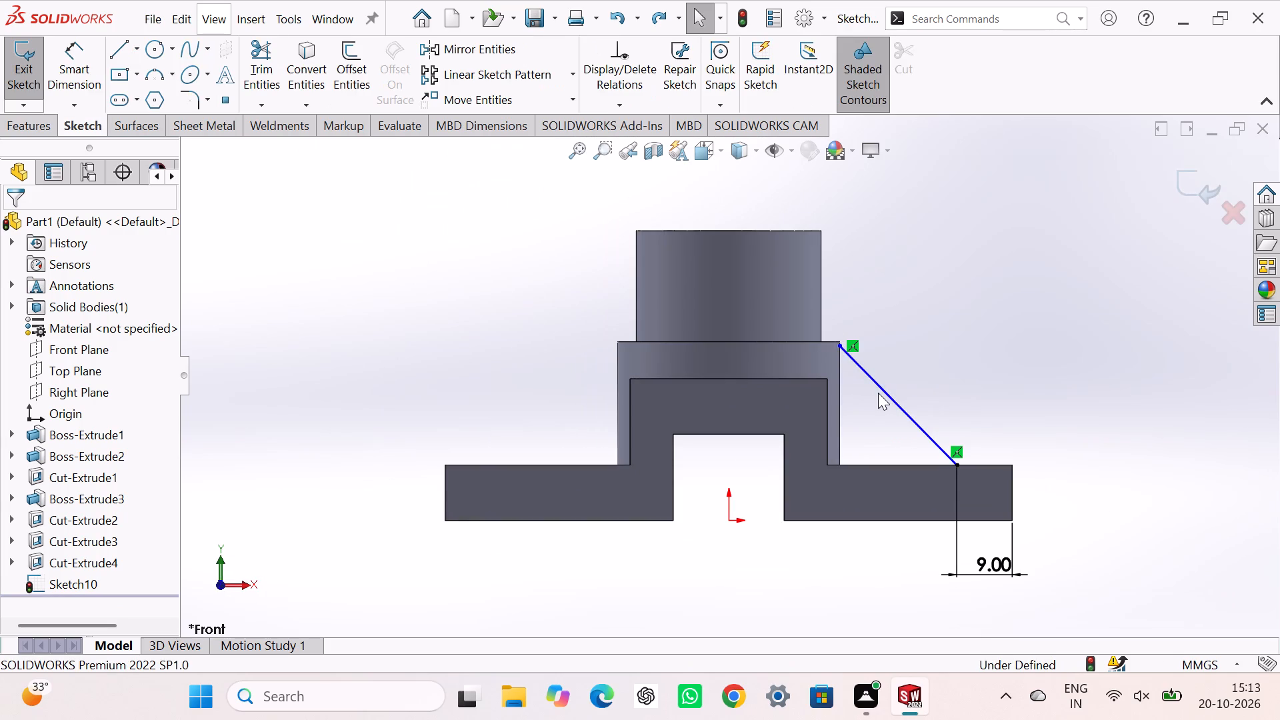
{"action": "key", "text": "ctrl+z"}
{"action": "key", "text": "ctrl+z"}
{"action": "key", "text": "ctrl+z"}
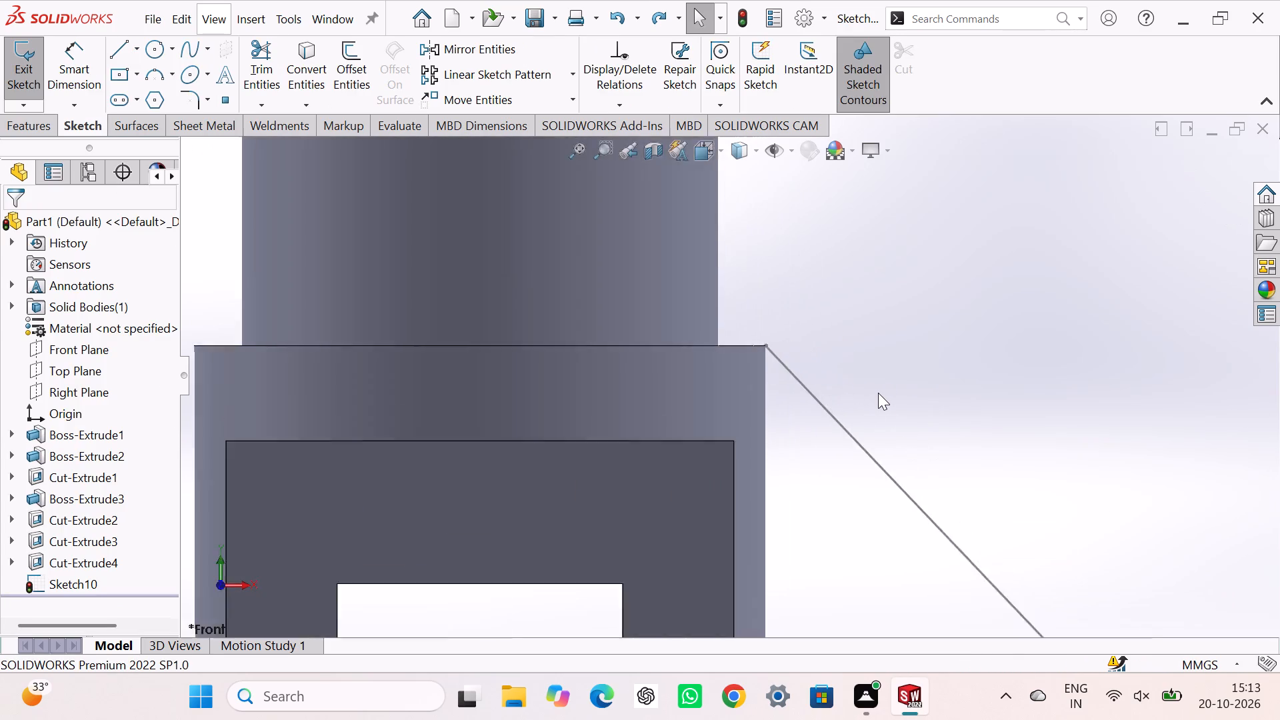
{"action": "key", "text": "ctrl+z"}
{"action": "key", "text": "ctrl+z"}
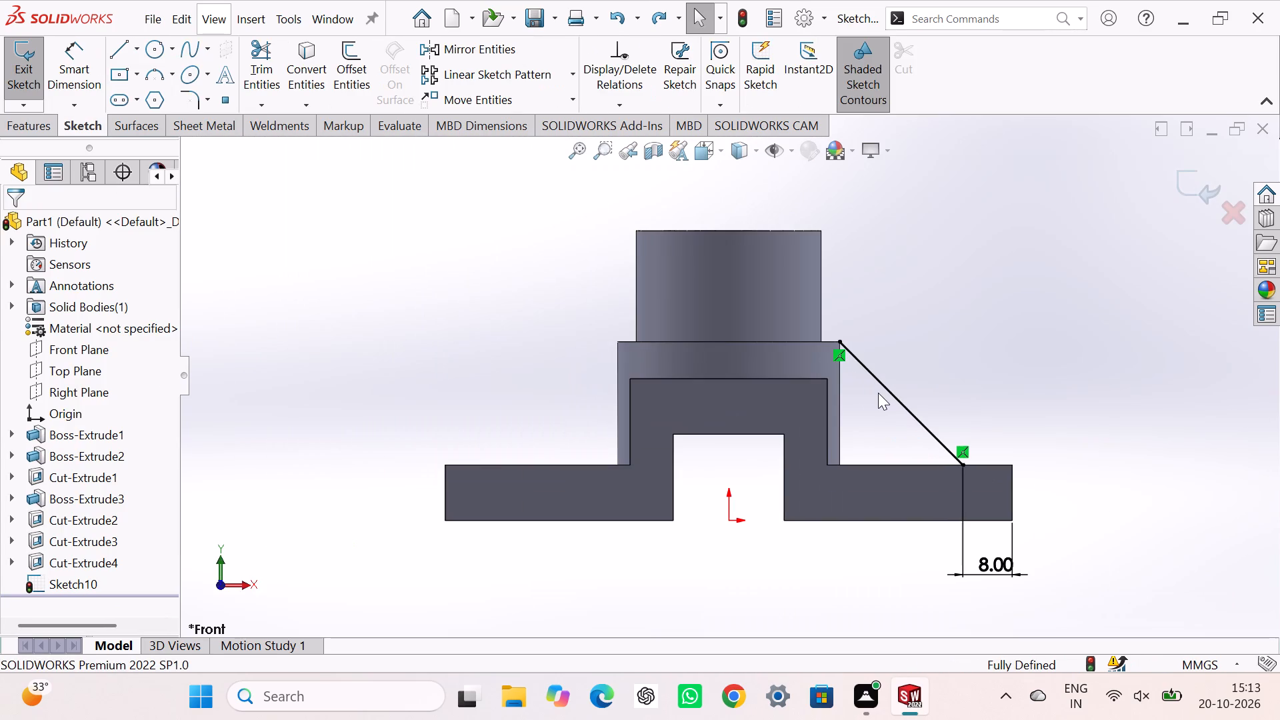
{"action": "key", "text": "ctrl+z"}
{"action": "key", "text": "ctrl+z"}
{"action": "key", "text": "ctrl+z"}
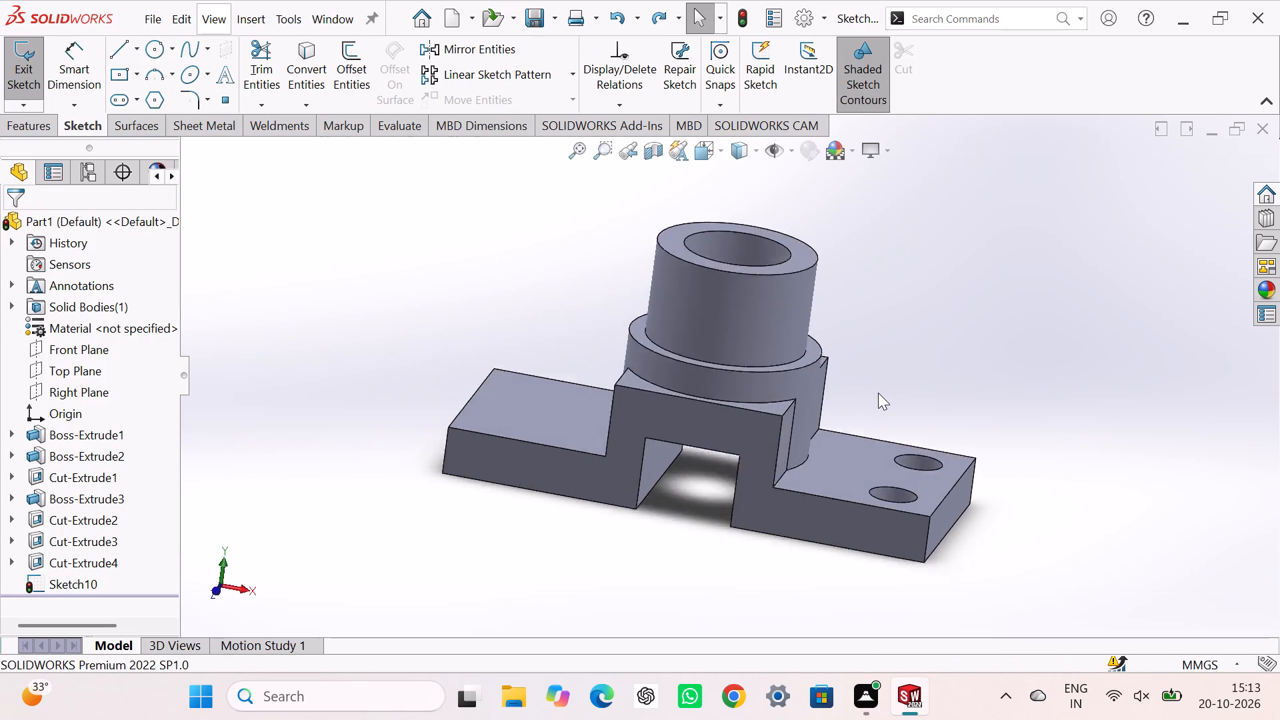
{"action": "left_click", "coordinate": [959, 313]}
Start a sketch on the shoulder's annular top face and convert the 18 mm radius outer edge arc facing the flange holes.
{"action": "scroll", "coordinate": [797, 380], "scroll_direction": "down", "scroll_amount": 6}
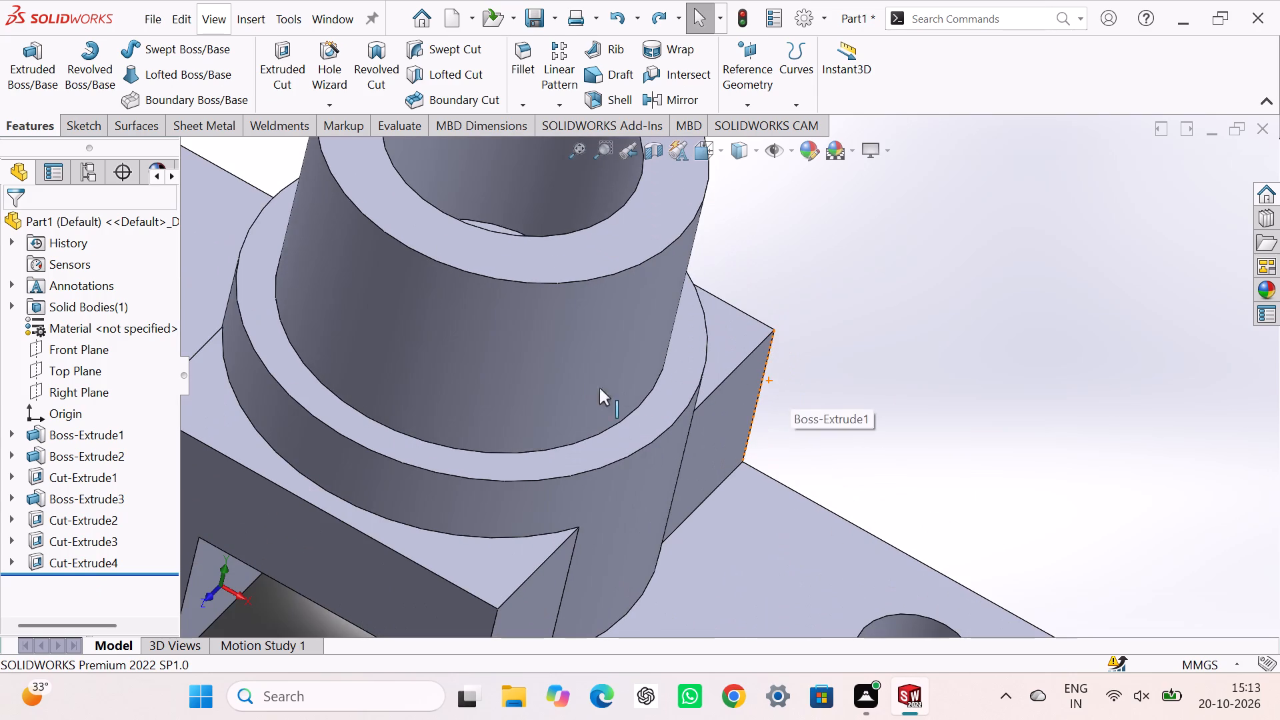
{"action": "left_click", "coordinate": [637, 412]}
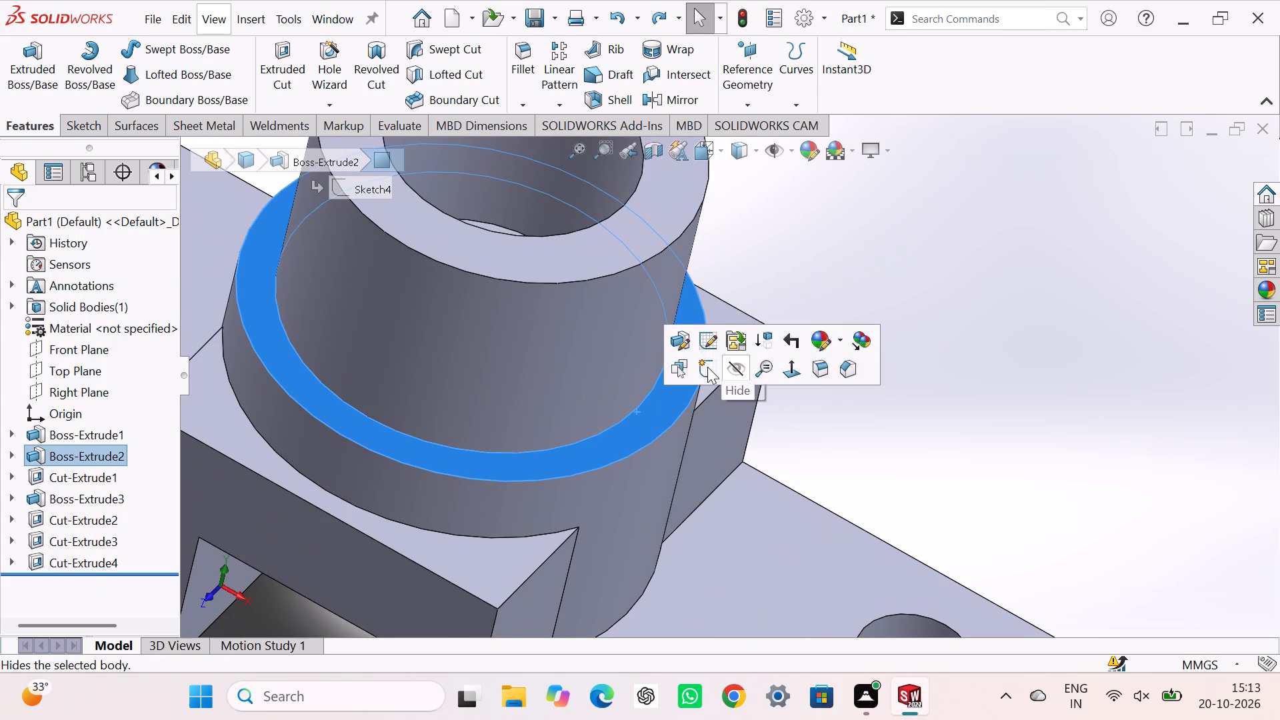
{"action": "left_click", "coordinate": [707, 367]}
{"action": "left_click", "coordinate": [925, 212]}
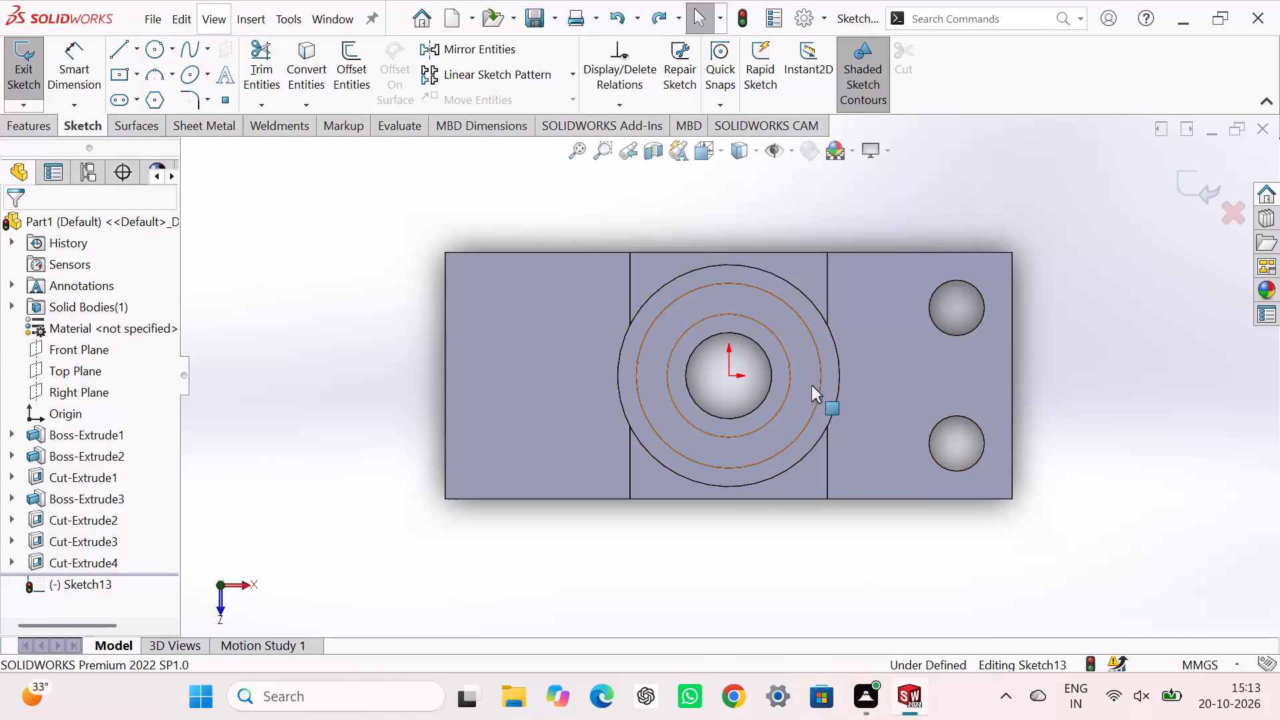
{"action": "left_click", "coordinate": [838, 356]}
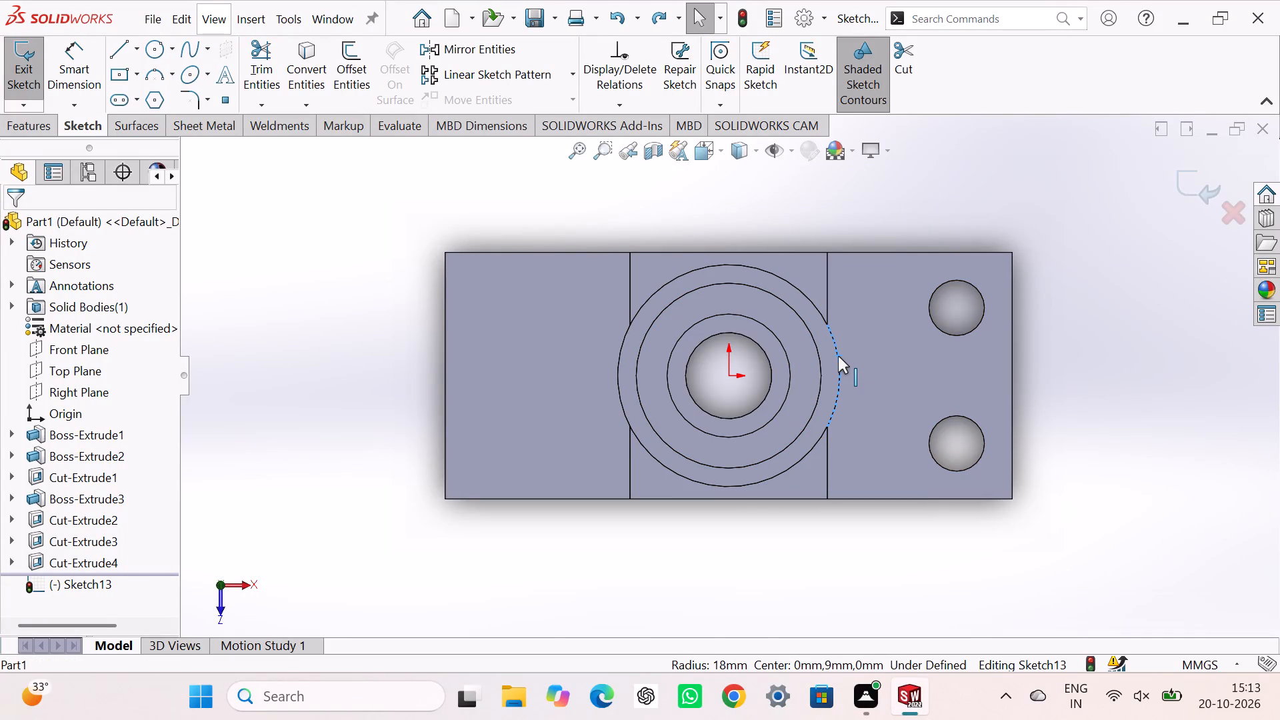
{"action": "left_click", "coordinate": [309, 55]}
{"action": "left_click", "coordinate": [930, 209]}
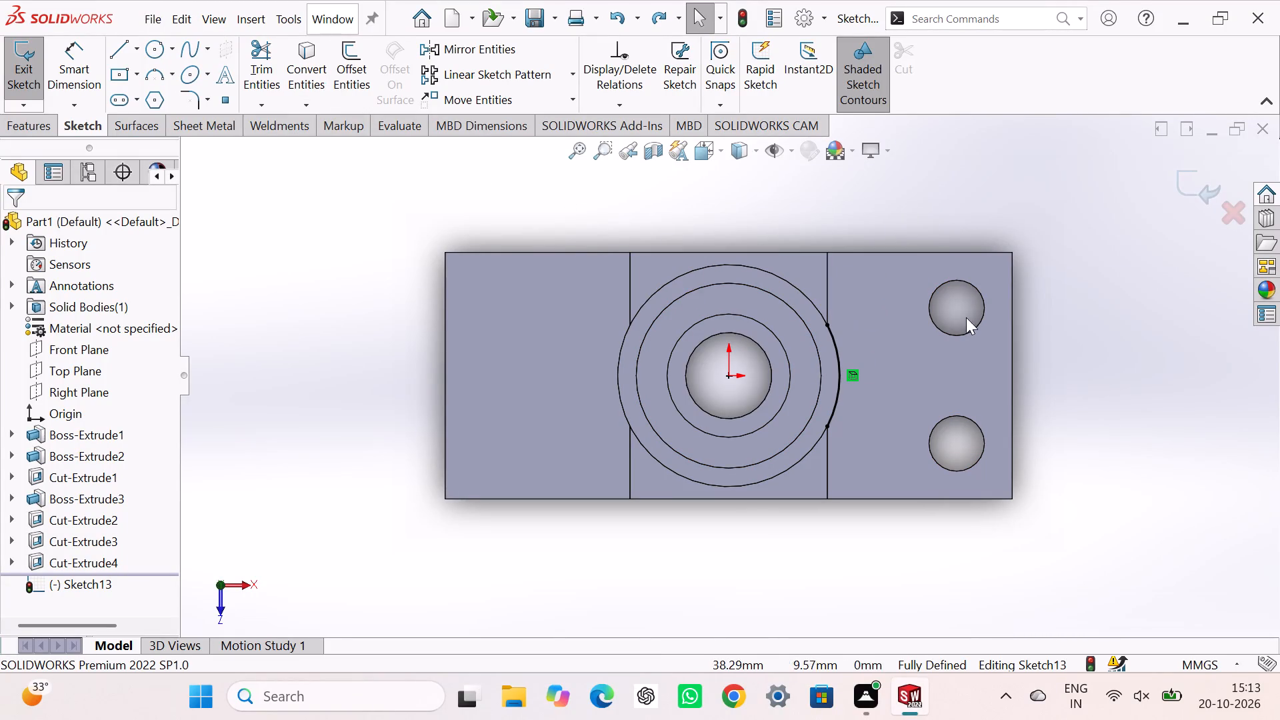
Sketch a horizontal construction line about 60 mm long from the origin, passing between the two flange holes and beyond the flange end.
{"action": "left_click", "coordinate": [115, 46]}
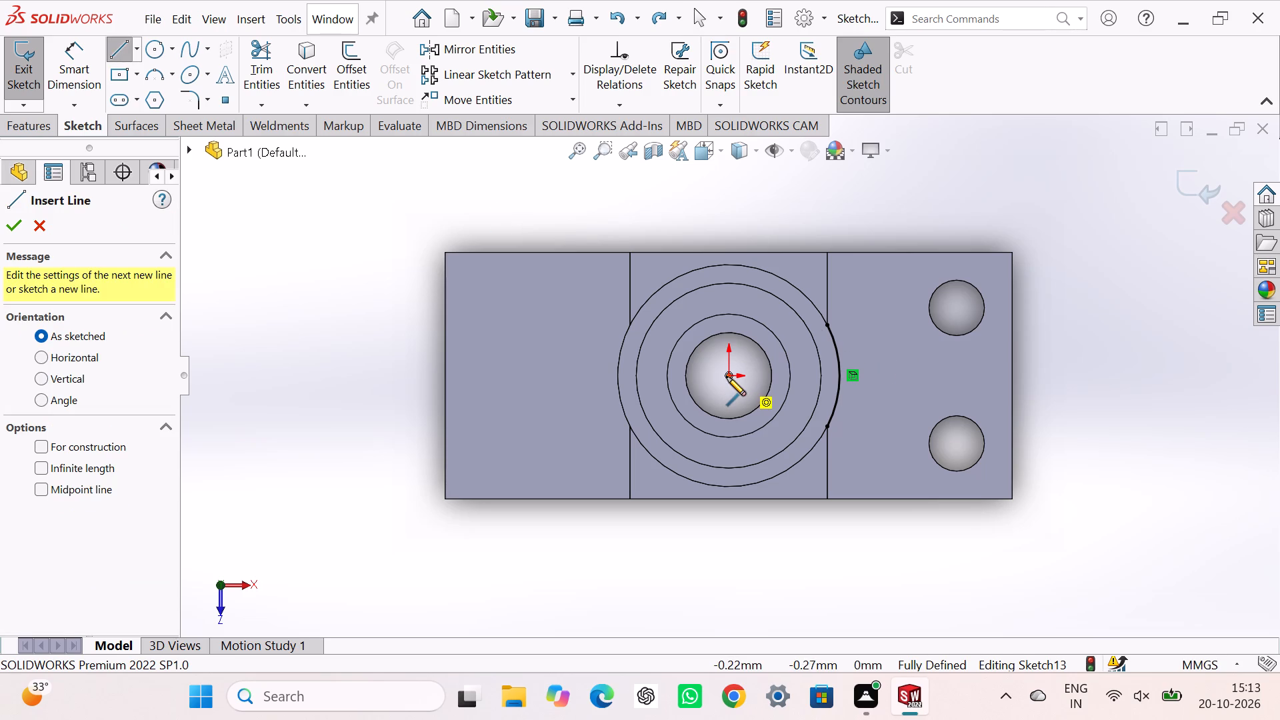
{"action": "left_click", "coordinate": [727, 377]}
{"action": "left_click", "coordinate": [1096, 378]}
{"action": "right_click", "coordinate": [1096, 377]}
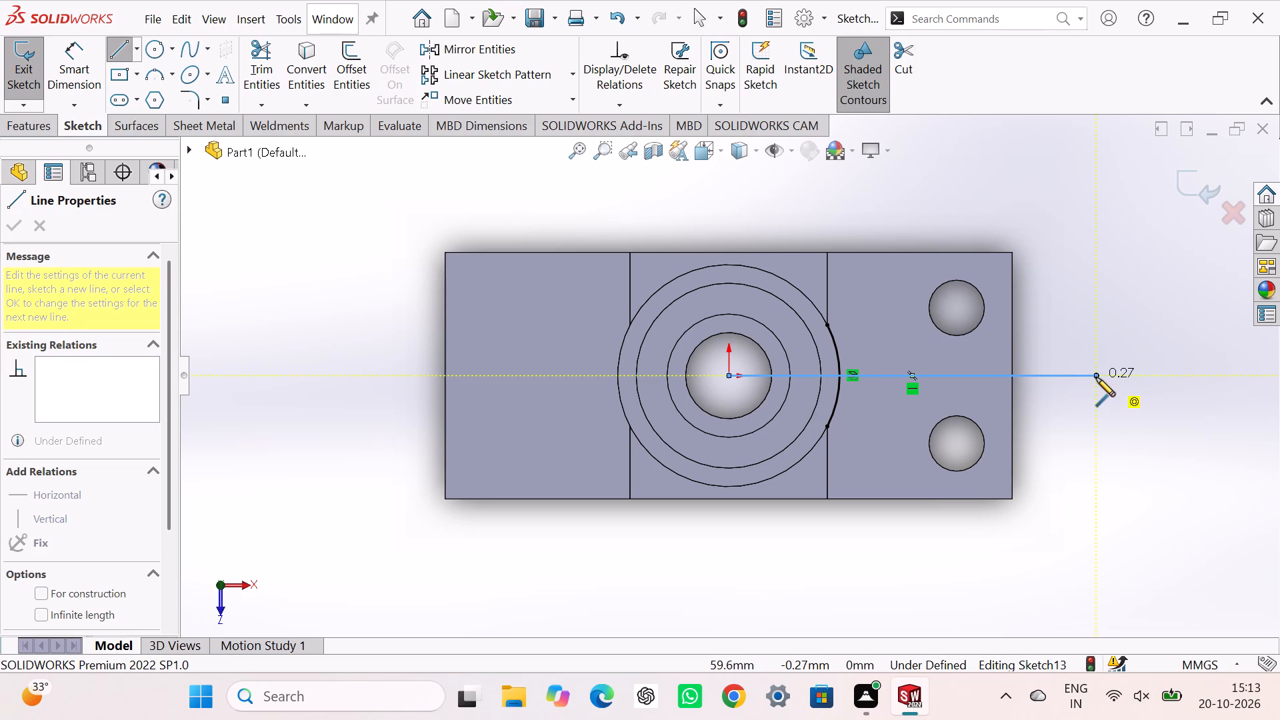
{"action": "left_click", "coordinate": [1085, 354]}
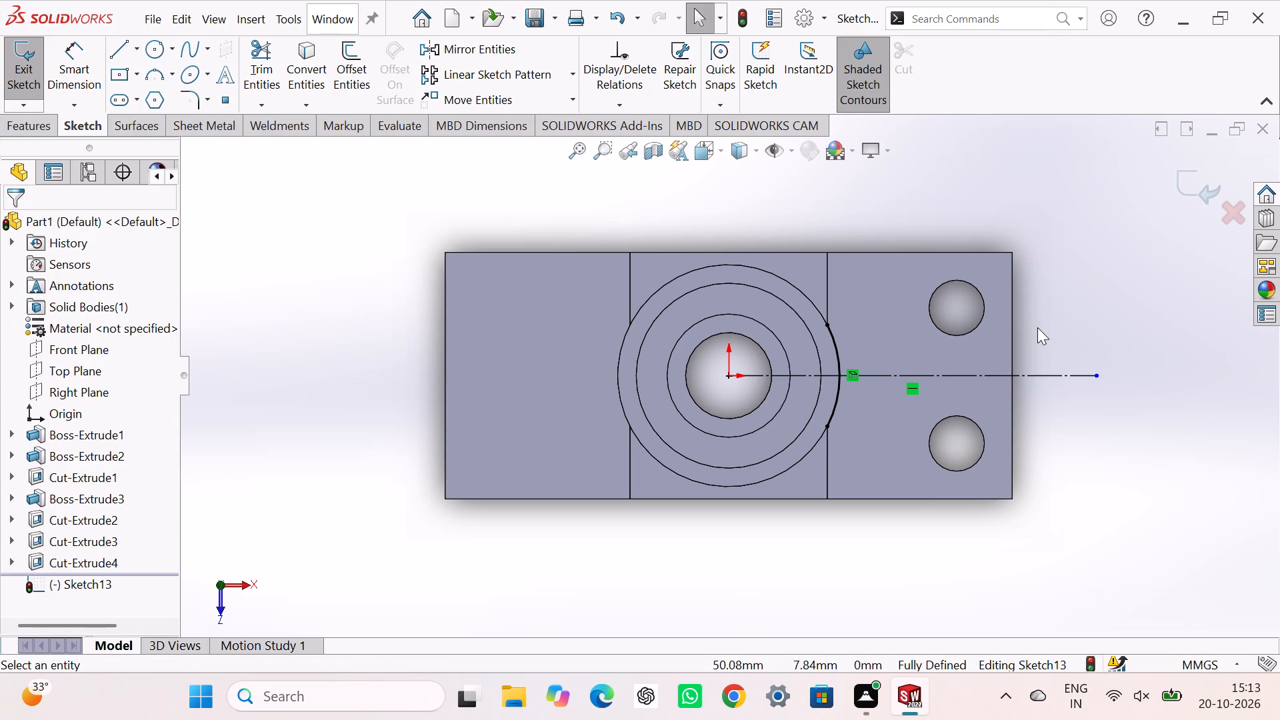
{"action": "left_click", "coordinate": [1037, 327]}
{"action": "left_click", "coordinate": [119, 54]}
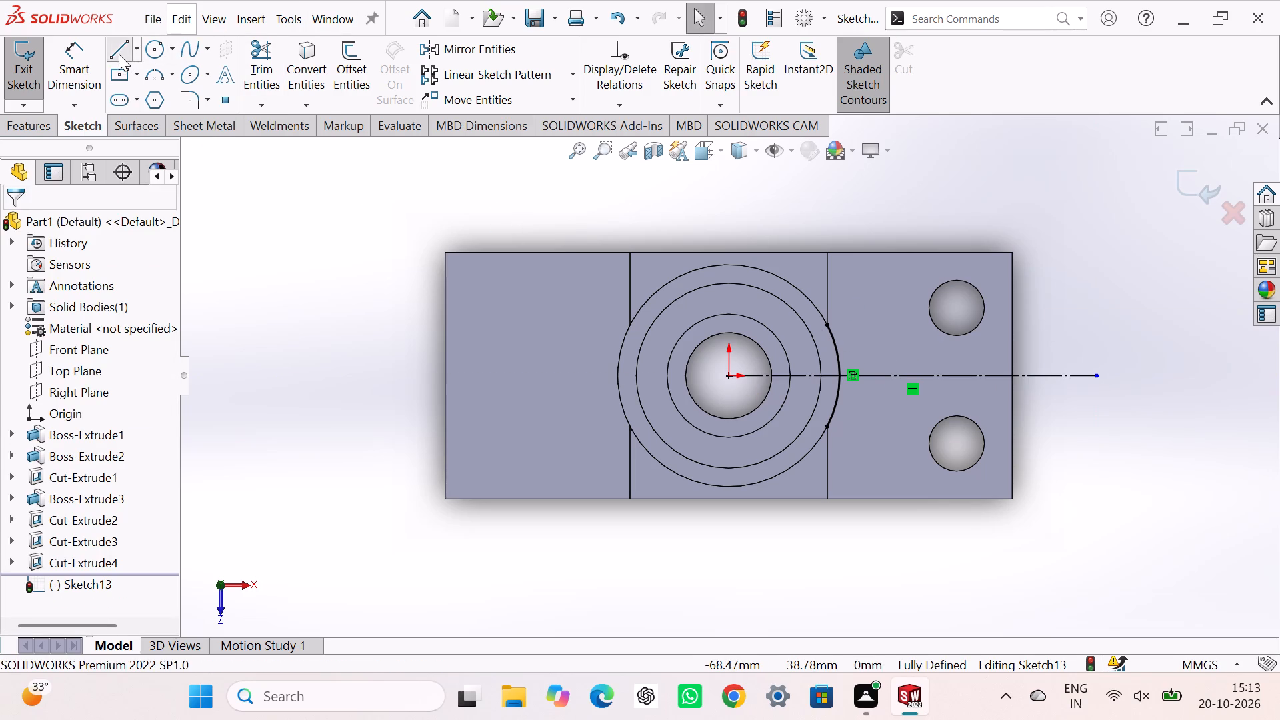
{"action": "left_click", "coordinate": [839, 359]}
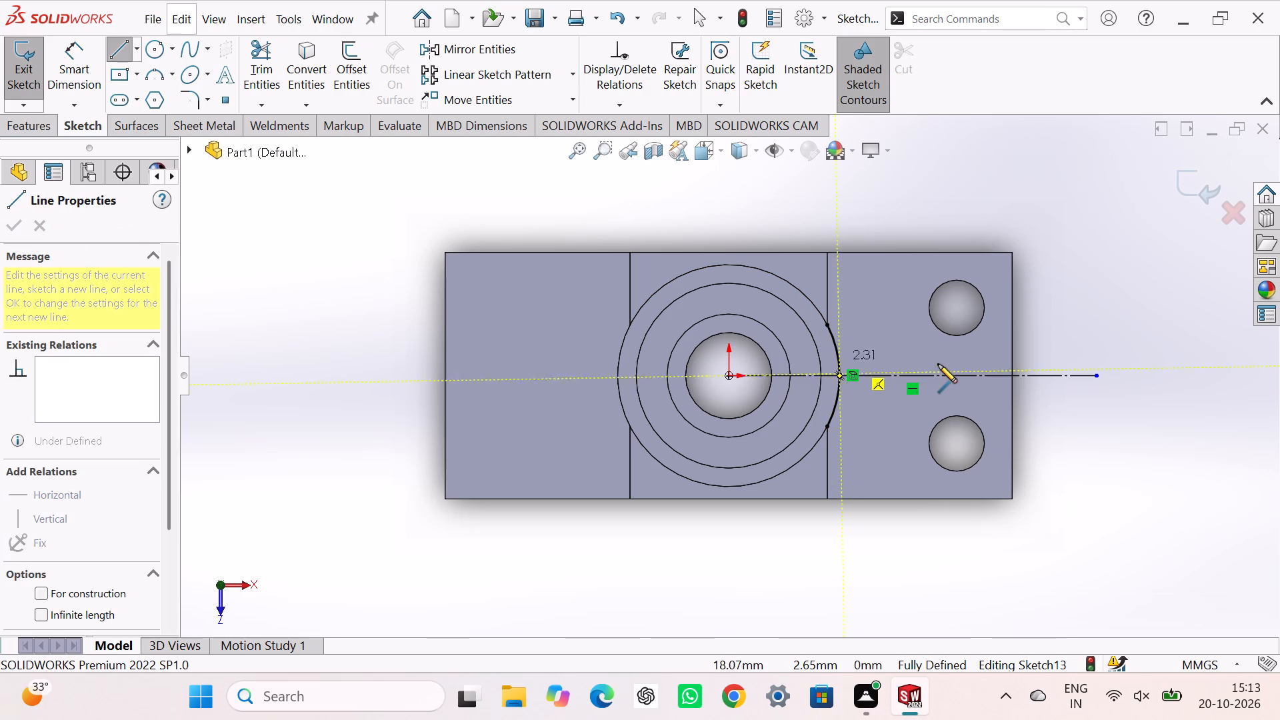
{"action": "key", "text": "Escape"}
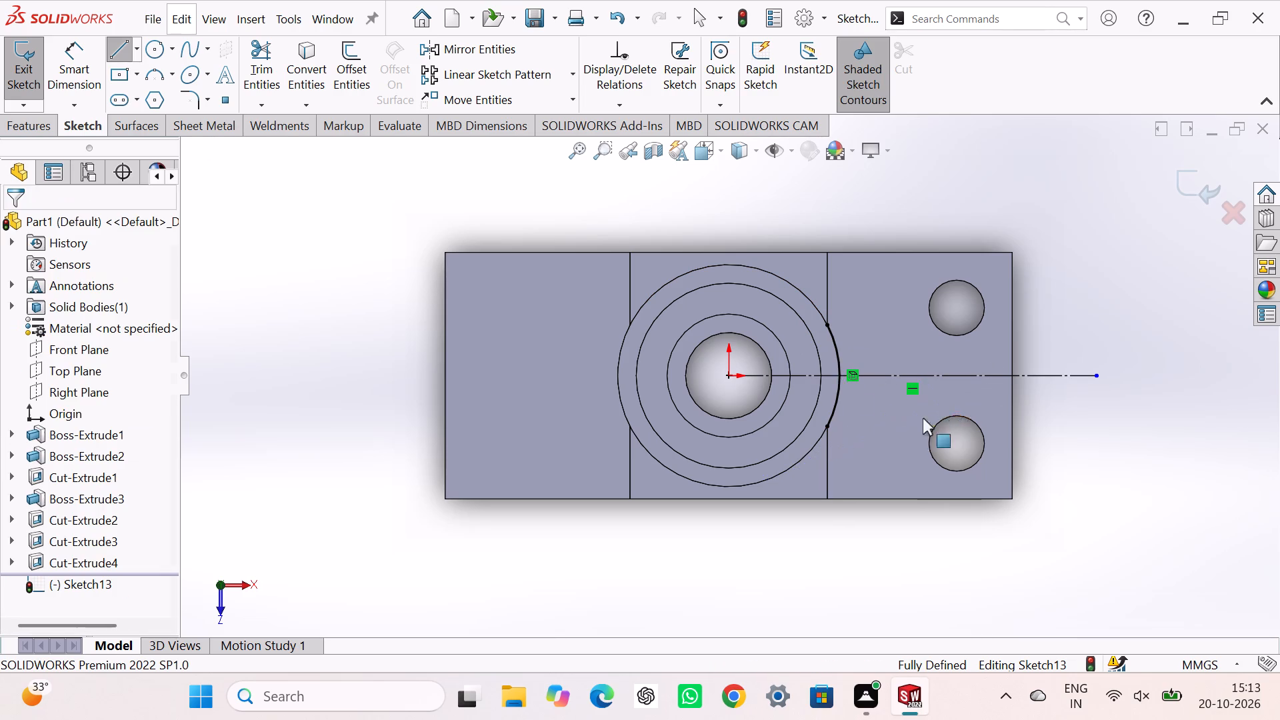
Sketch a three-sided rib outline about 7 mm wide and 18.5 mm long across the centreline, with both long sides ending on the converted arc.
{"action": "left_click", "coordinate": [115, 47]}
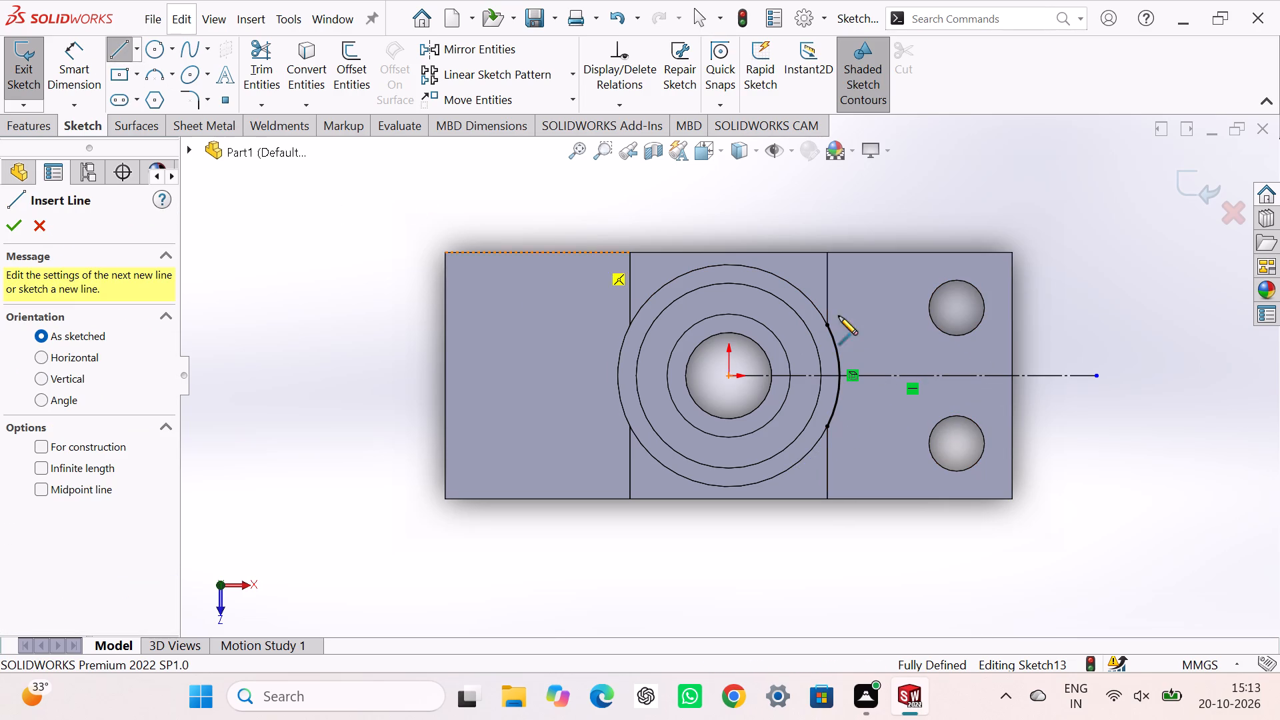
{"action": "left_click", "coordinate": [952, 354]}
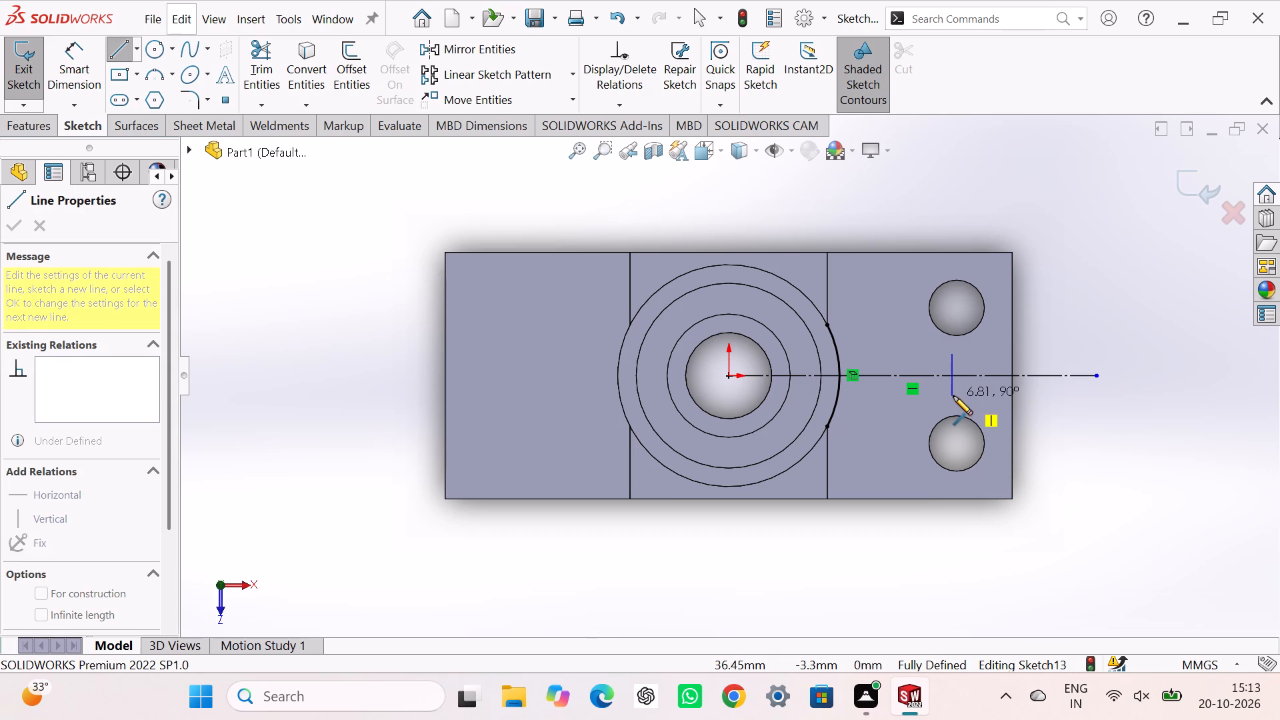
{"action": "left_click", "coordinate": [953, 396]}
{"action": "left_click", "coordinate": [839, 397]}
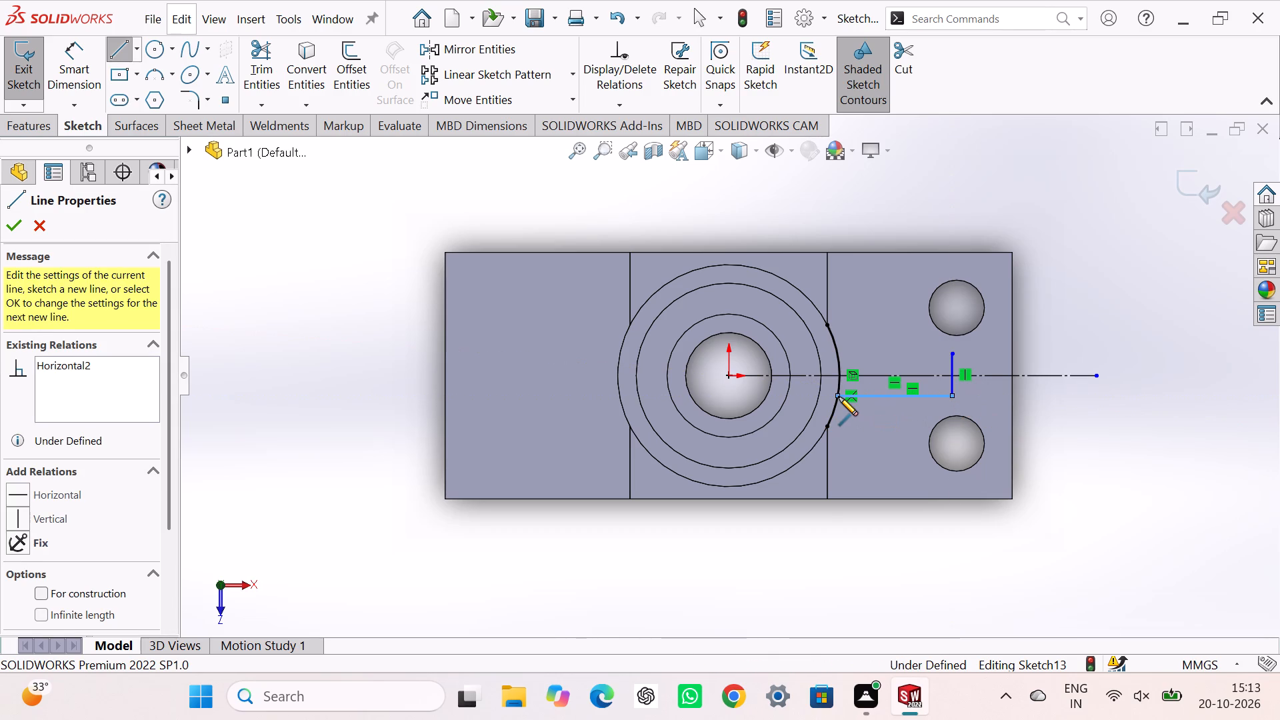
{"action": "key", "text": "Escape"}
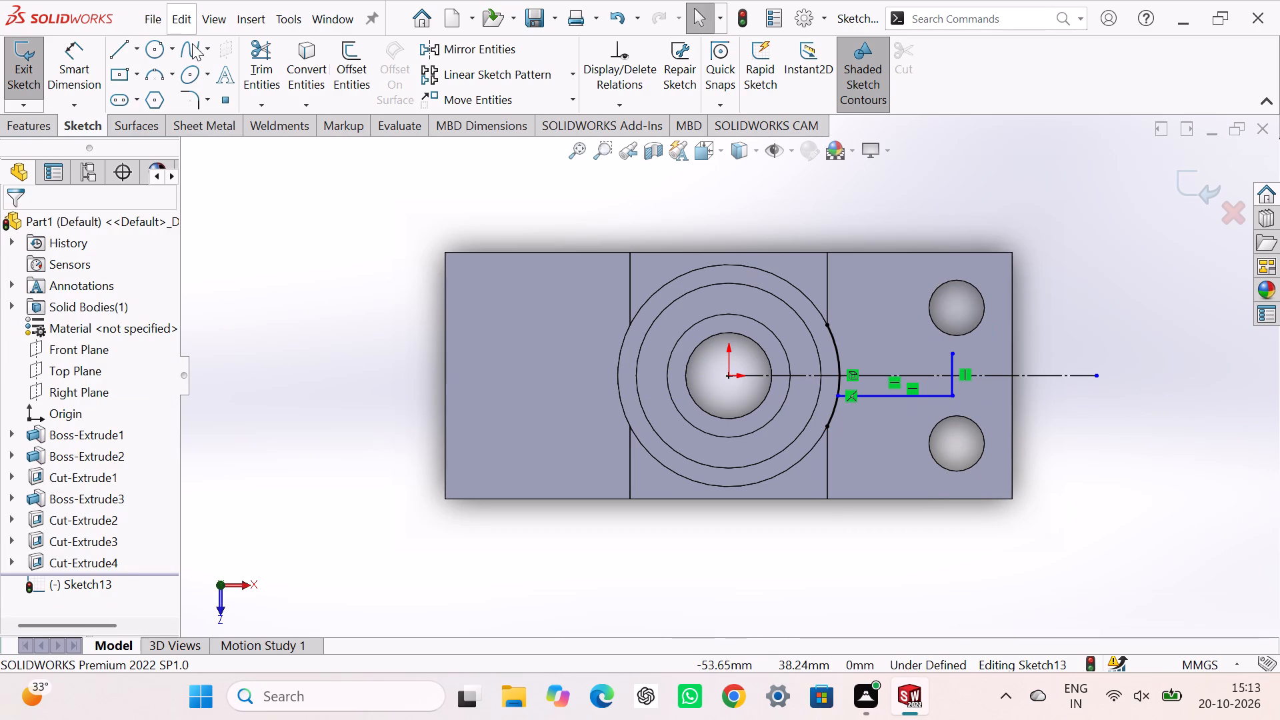
{"action": "left_click", "coordinate": [113, 51]}
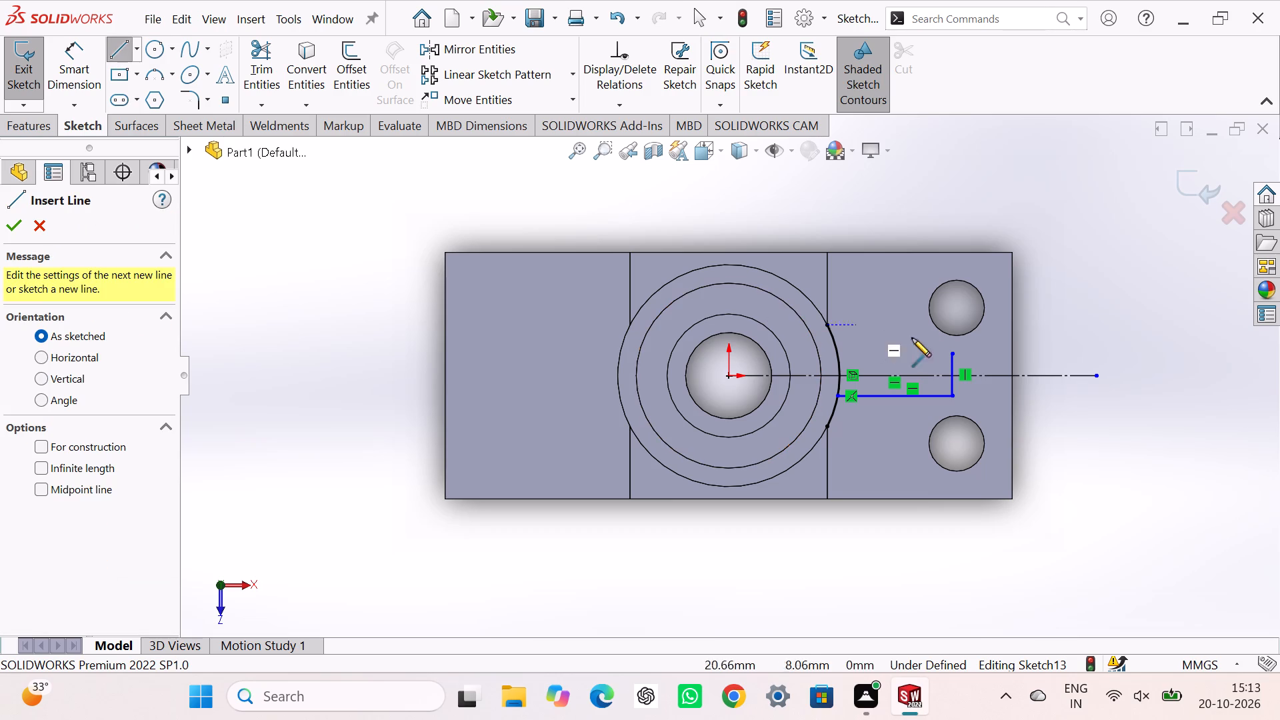
{"action": "left_click", "coordinate": [951, 353]}
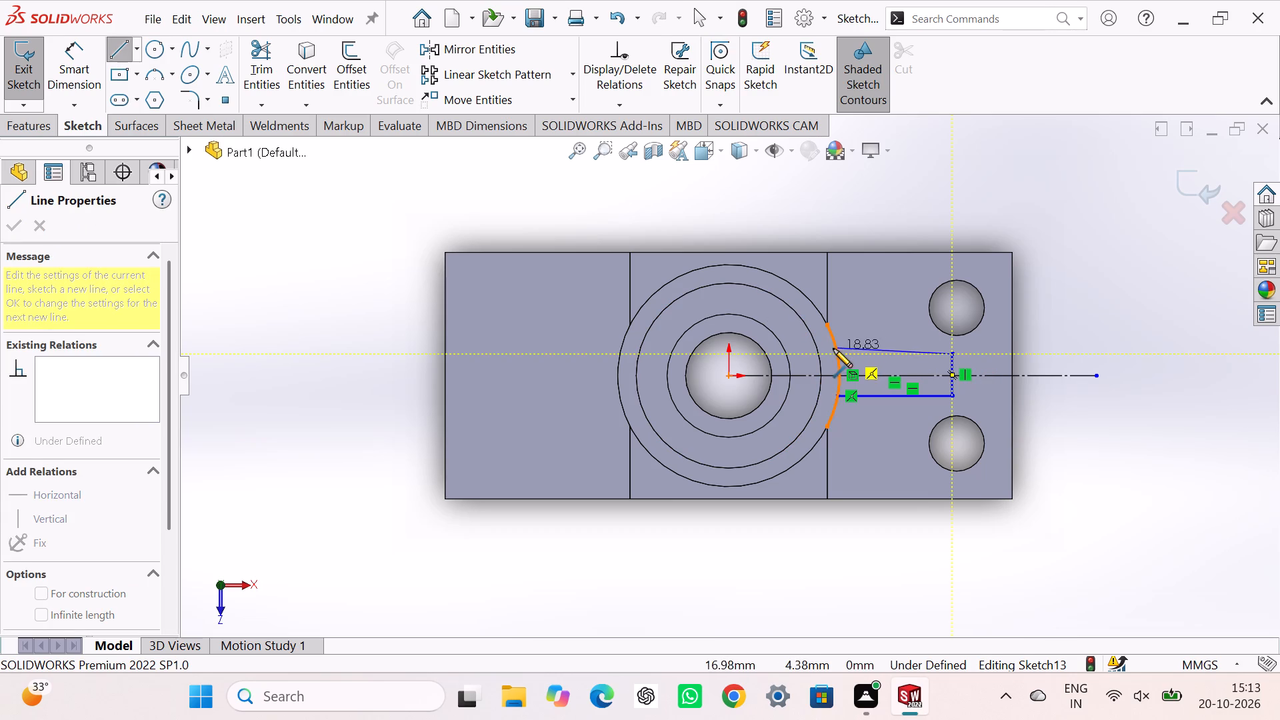
{"action": "left_click", "coordinate": [837, 355]}
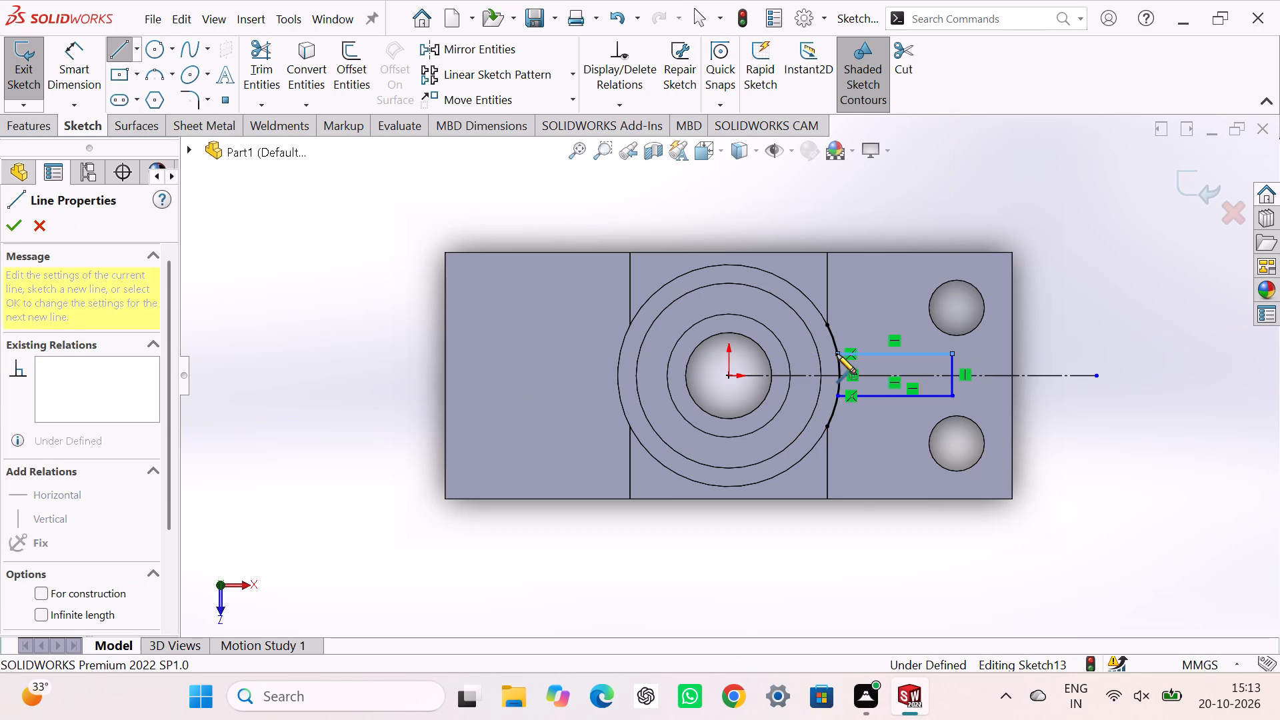
{"action": "key", "text": "Escape"}
{"action": "key", "text": "Escape"}
{"action": "left_click", "coordinate": [1099, 339]}
Make the outline's two long horizontal lines symmetric about the construction centreline.
{"action": "left_click", "coordinate": [929, 397]}
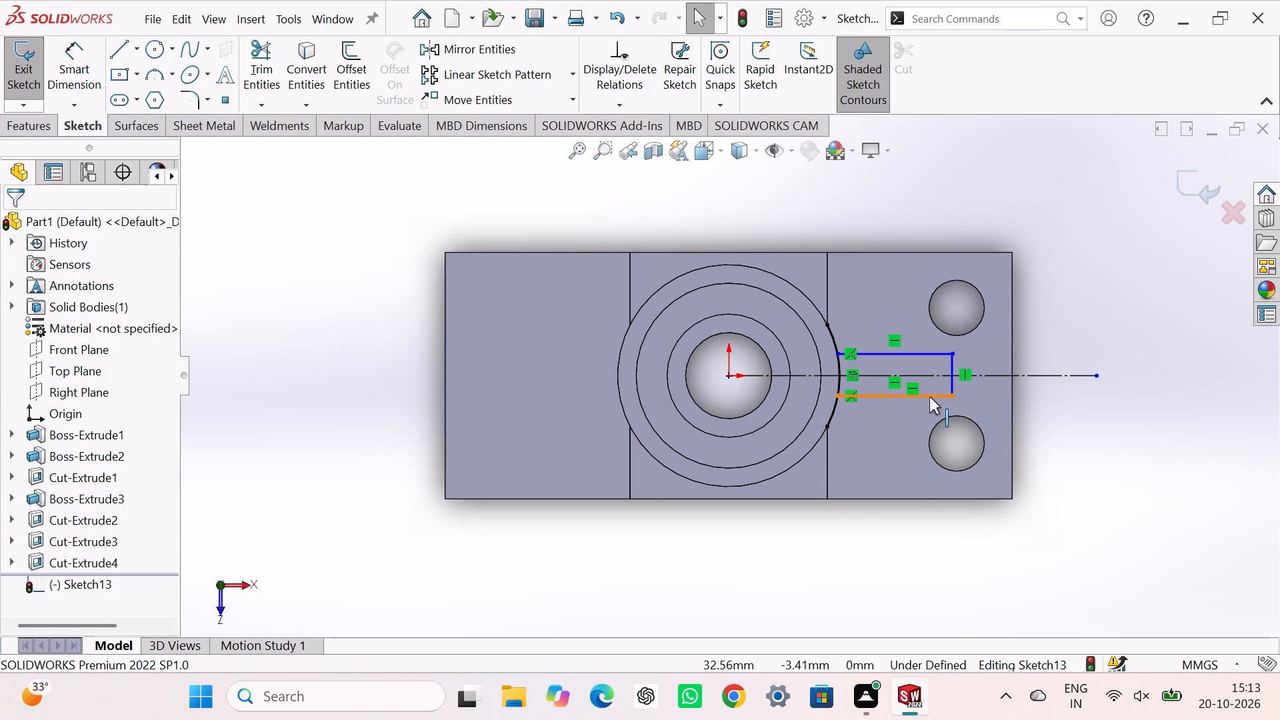
{"action": "left_click", "coordinate": [925, 353], "text": "ctrl"}
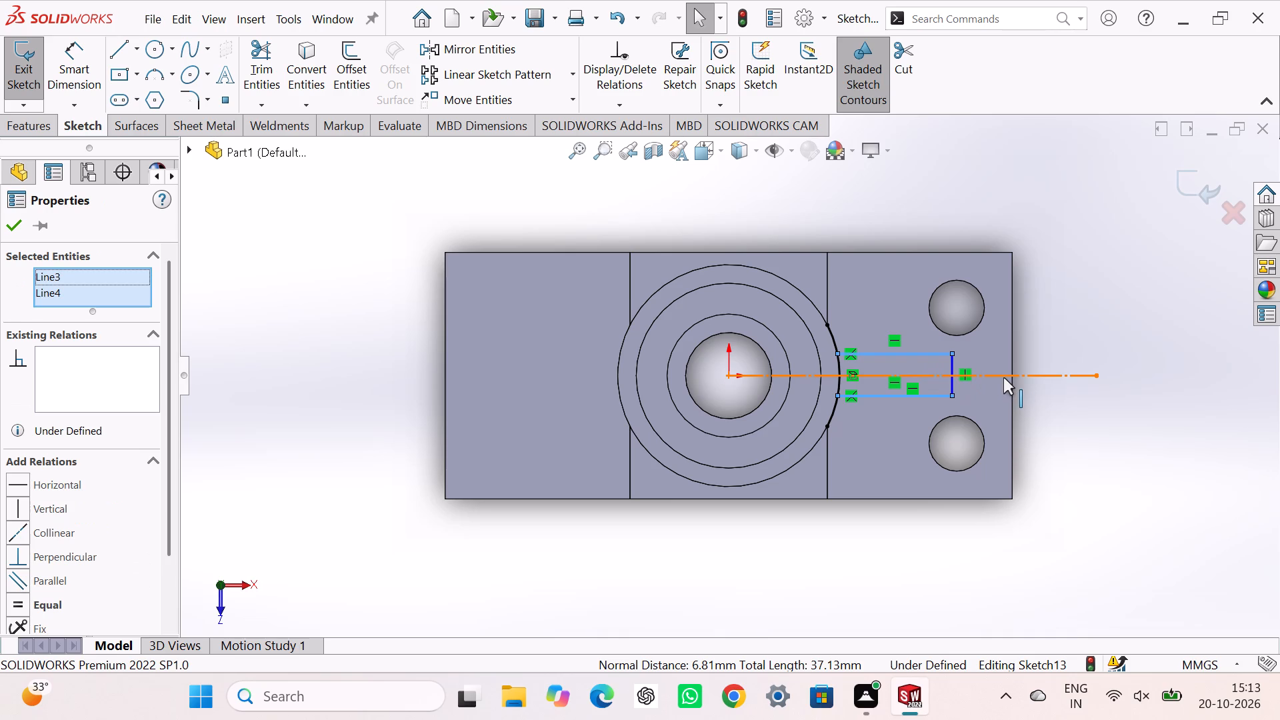
{"action": "left_click", "coordinate": [1003, 377], "text": "ctrl"}
{"action": "left_click", "coordinate": [21, 614]}
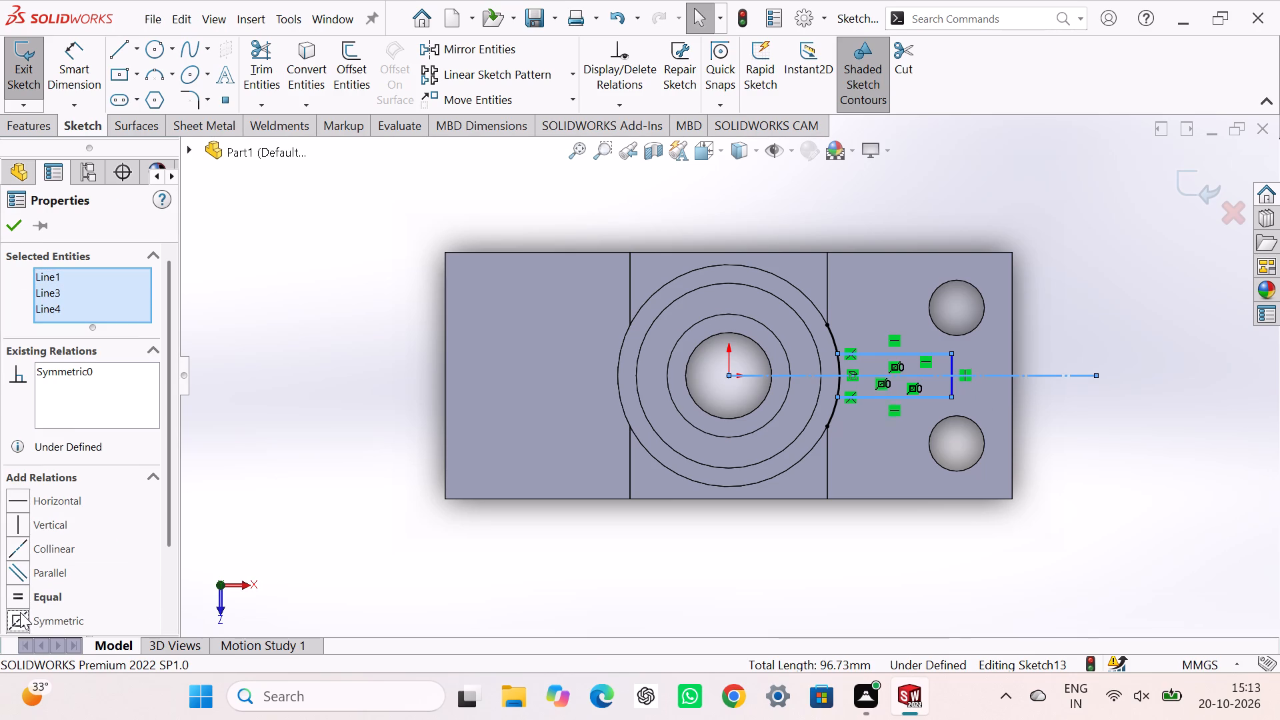
{"action": "left_click", "coordinate": [1089, 549]}
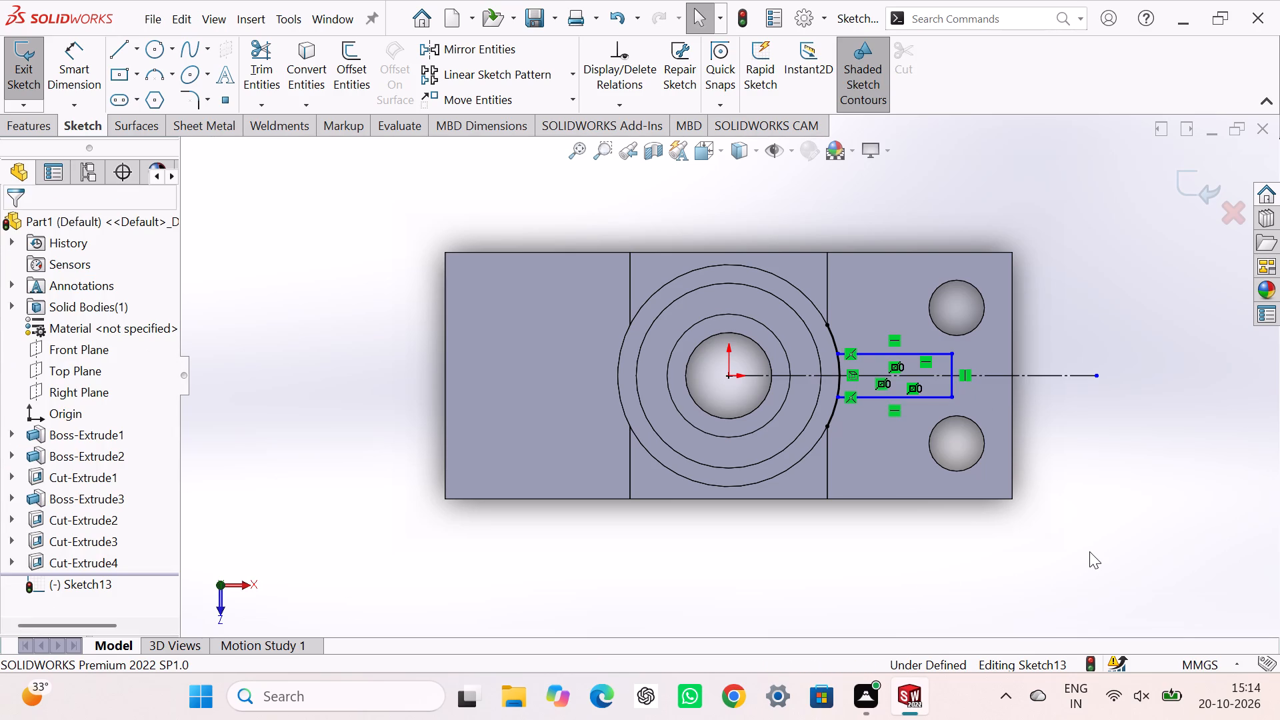
Dimension the rib outline's short end line 9 mm from the flange's end edge.
{"action": "right_click_drag", "start_coordinate": [1089, 557], "coordinate": [1131, 361]}
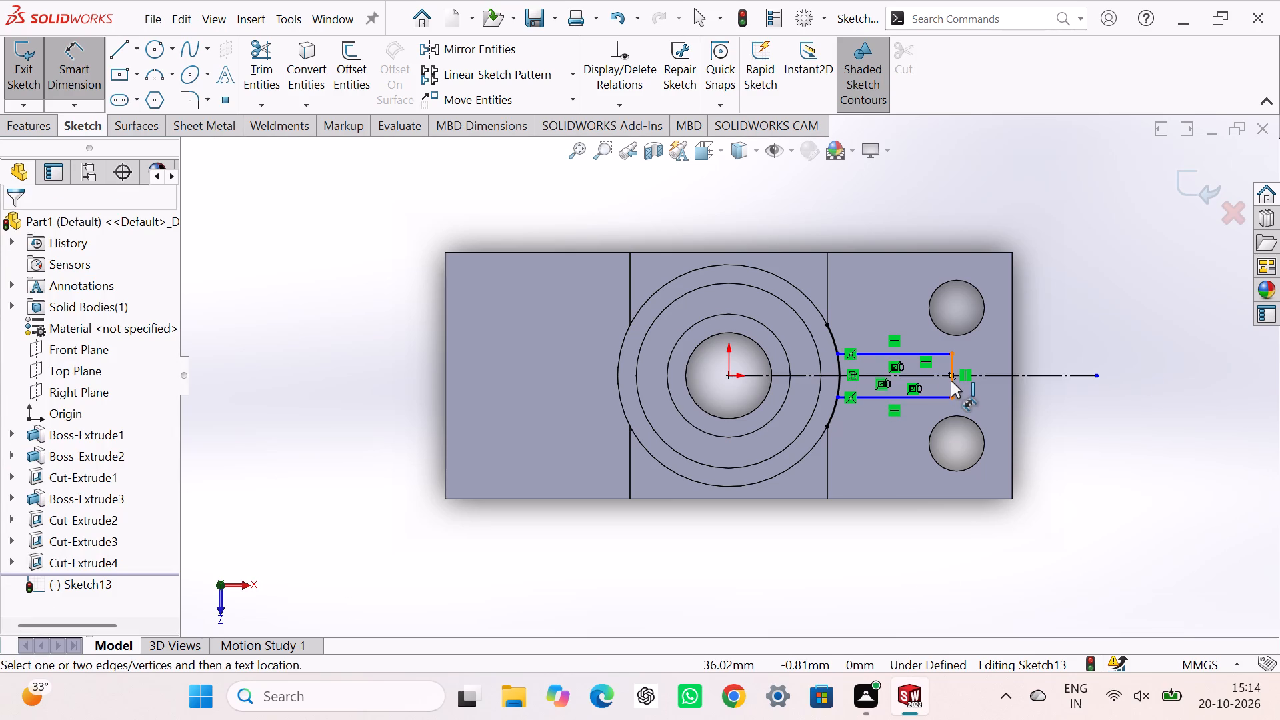
{"action": "left_click", "coordinate": [951, 381]}
{"action": "left_click", "coordinate": [1013, 399]}
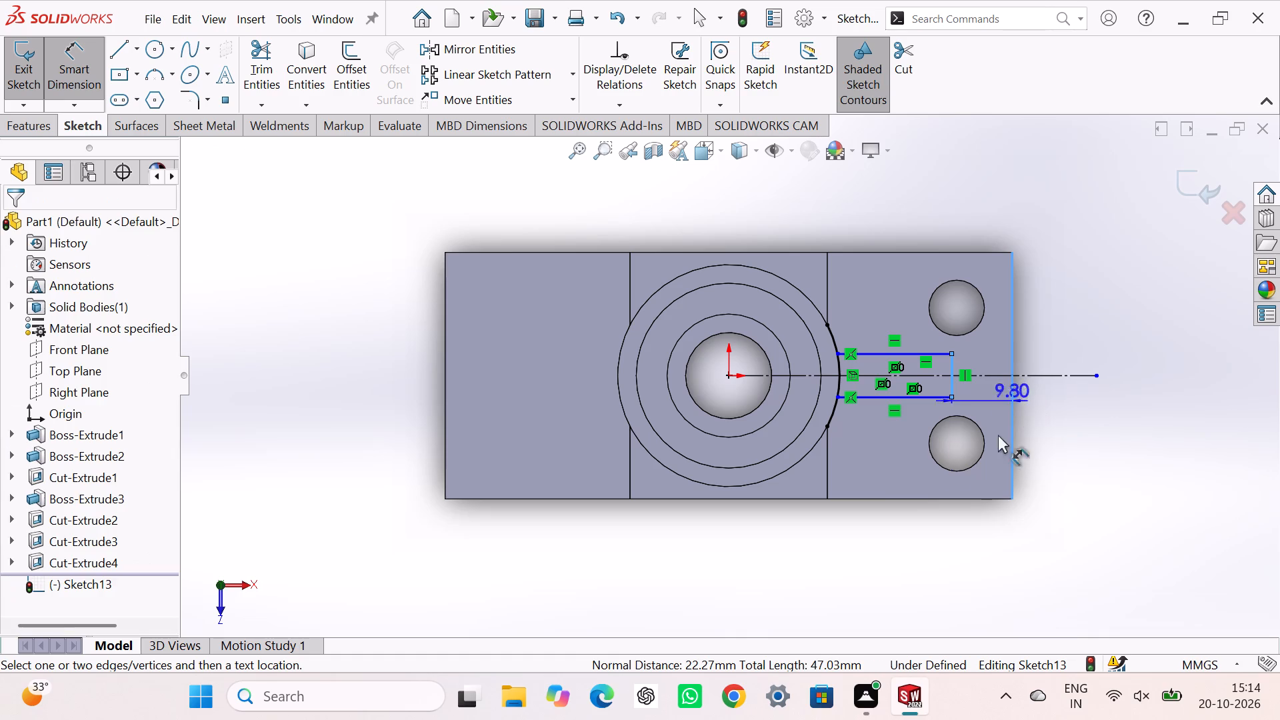
{"action": "left_click", "coordinate": [971, 574]}
{"action": "key", "text": "9"}
{"action": "key", "text": "Return"}
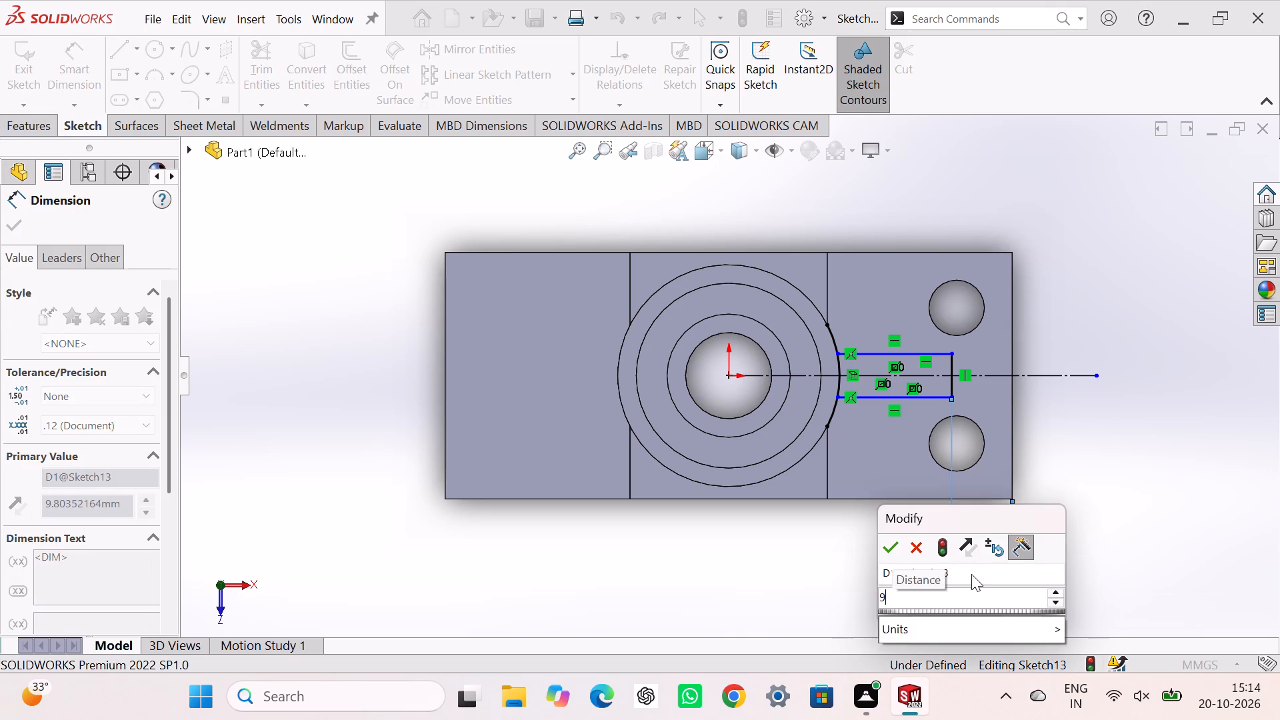
Dimension the rib outline's short end line to set the rib width to 6 mm.
{"action": "left_click", "coordinate": [959, 386]}
{"action": "left_click", "coordinate": [1047, 372]}
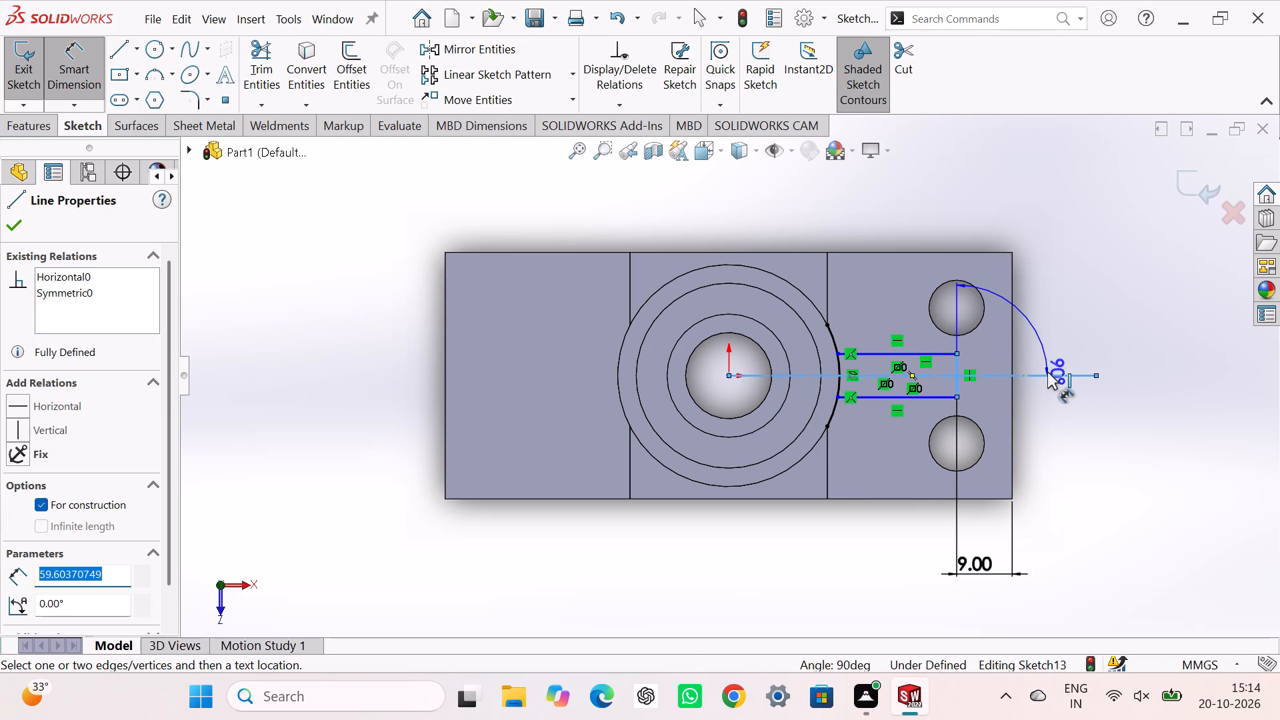
{"action": "key", "text": "Escape"}
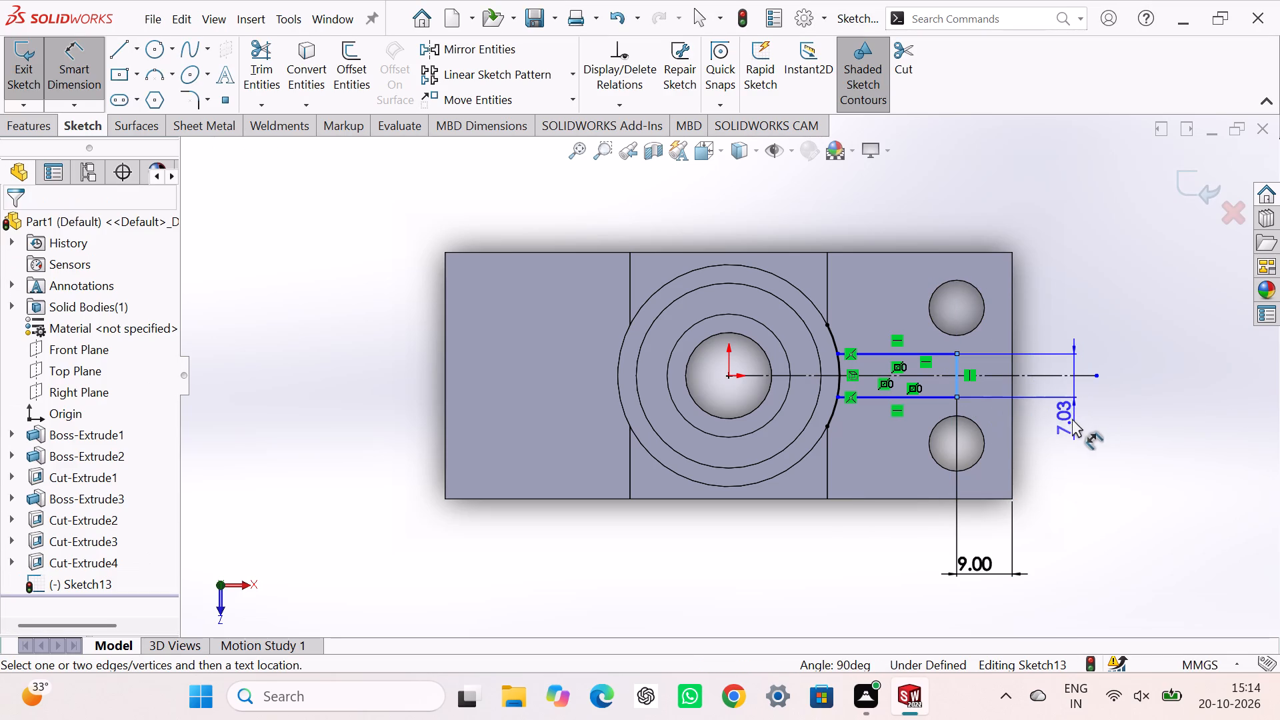
{"action": "left_click", "coordinate": [1062, 422]}
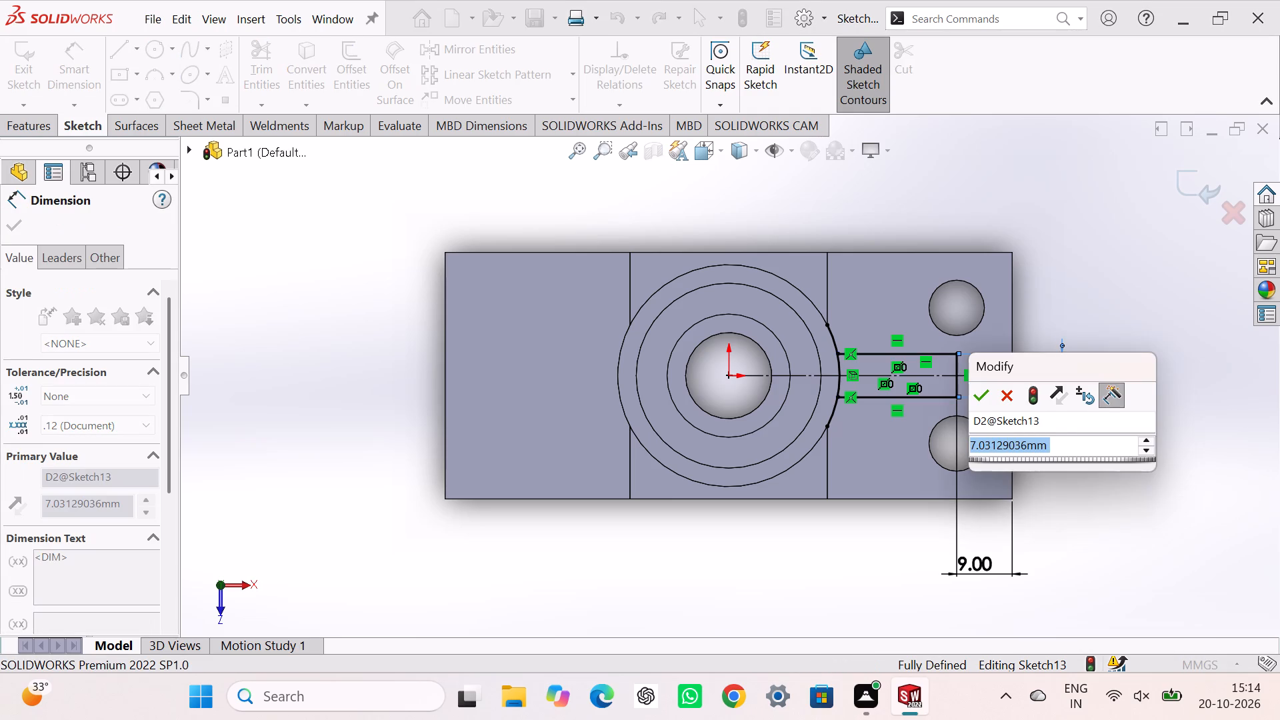
{"action": "key", "text": "6"}
{"action": "key", "text": "Return"}
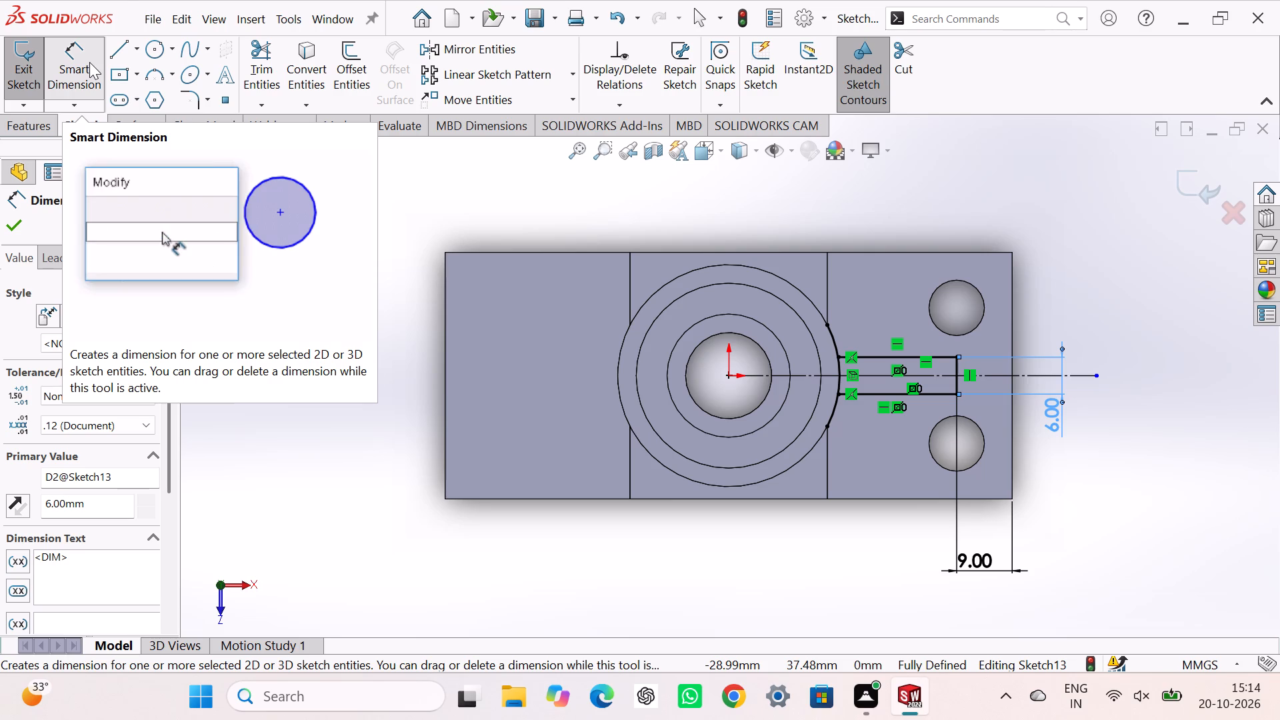
Trim both ends of the converted arc outside the rib outline to leave one closed profile, and exit the sketch.
{"action": "left_click", "coordinate": [263, 57]}
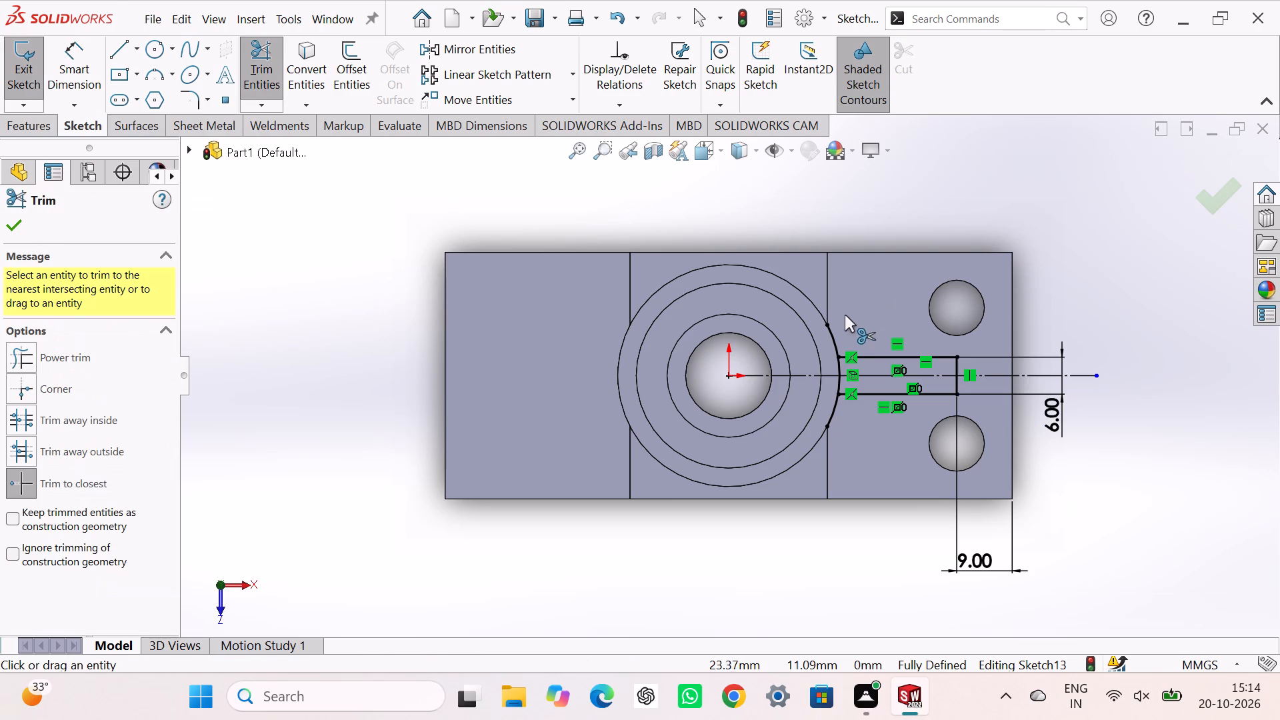
{"action": "left_click", "coordinate": [833, 333]}
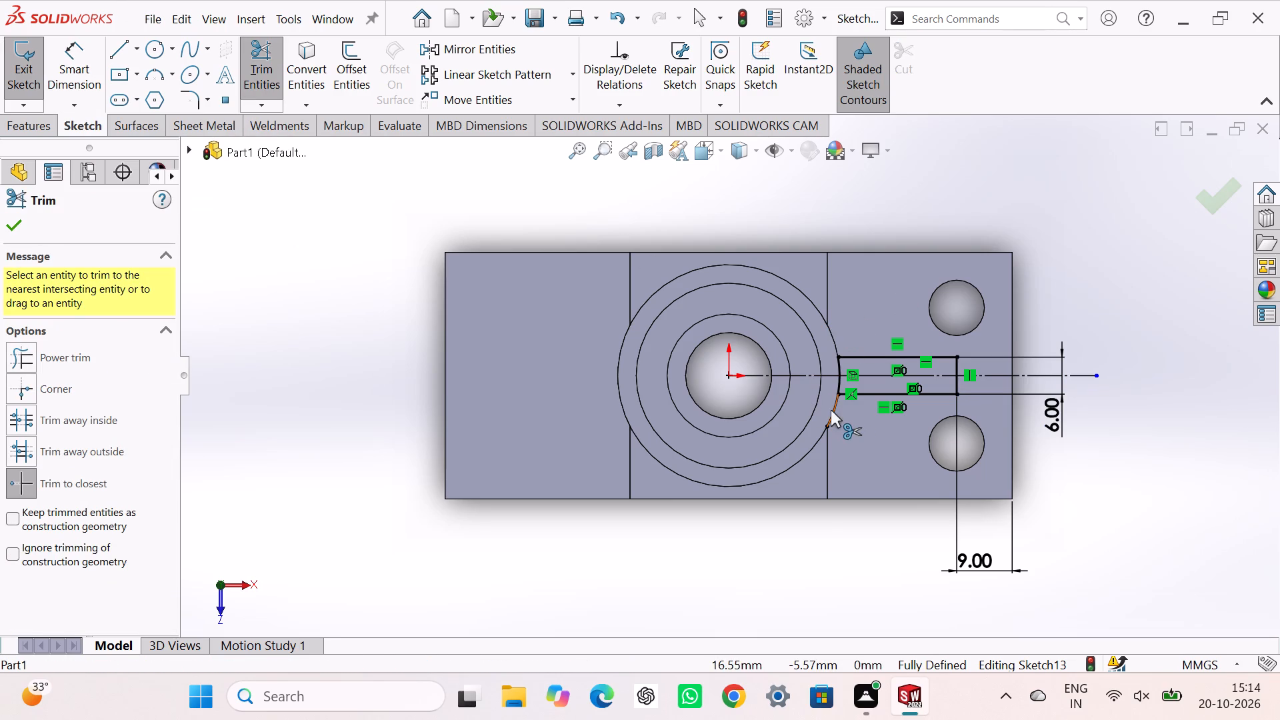
{"action": "left_click", "coordinate": [830, 411]}
{"action": "left_click", "coordinate": [1207, 201]}
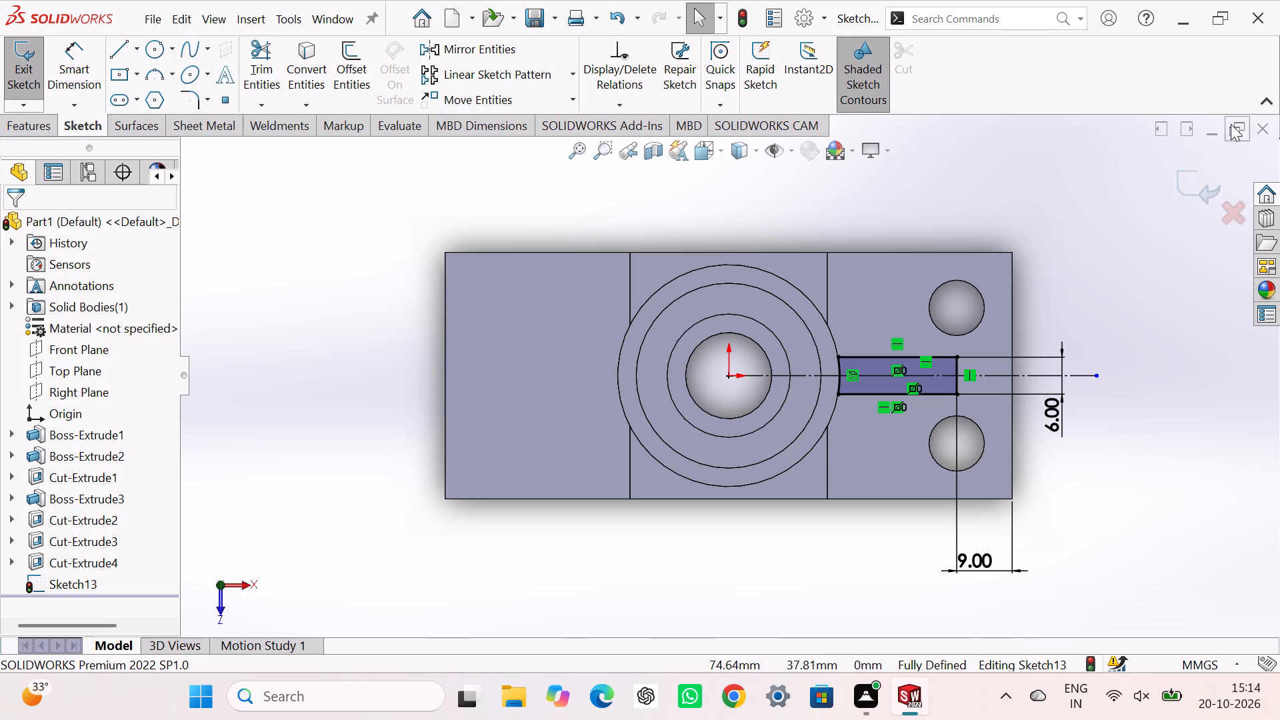
{"action": "left_click", "coordinate": [30, 74]}
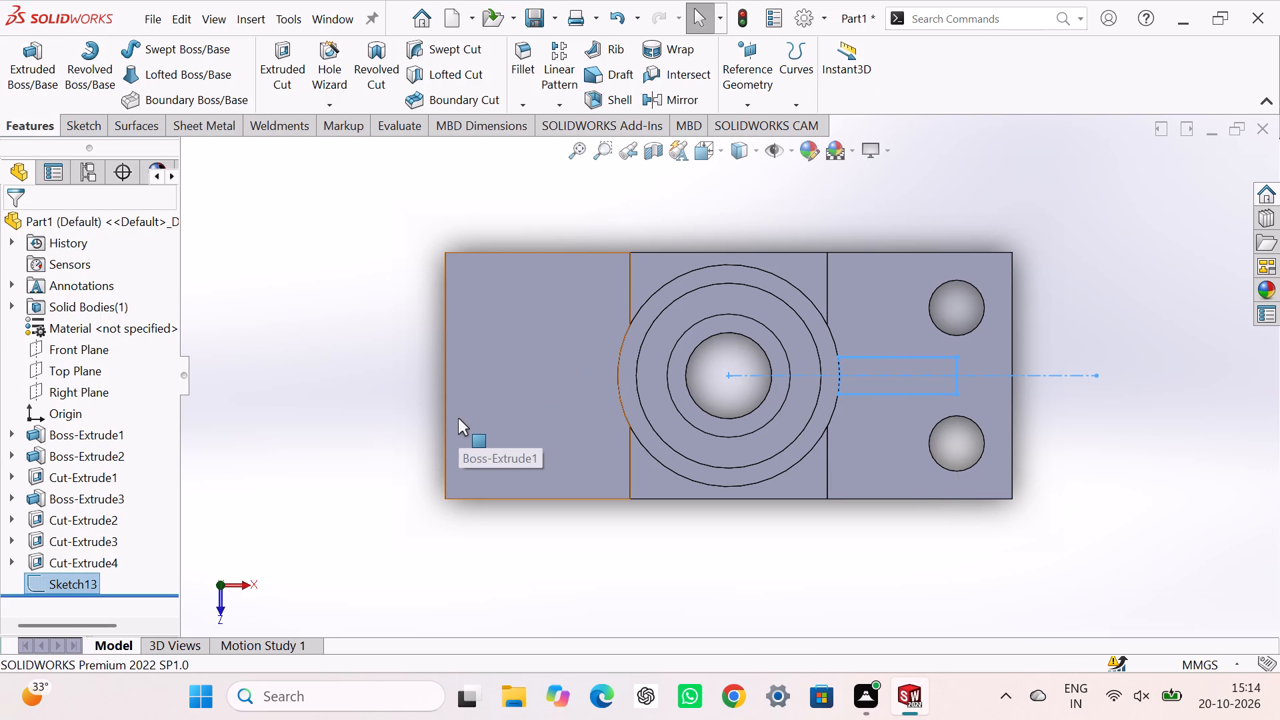
Extrude the rib profile downward with an Up To Surface end condition at the flange's top face, merging the result.
{"action": "key", "text": "ctrl+7"}
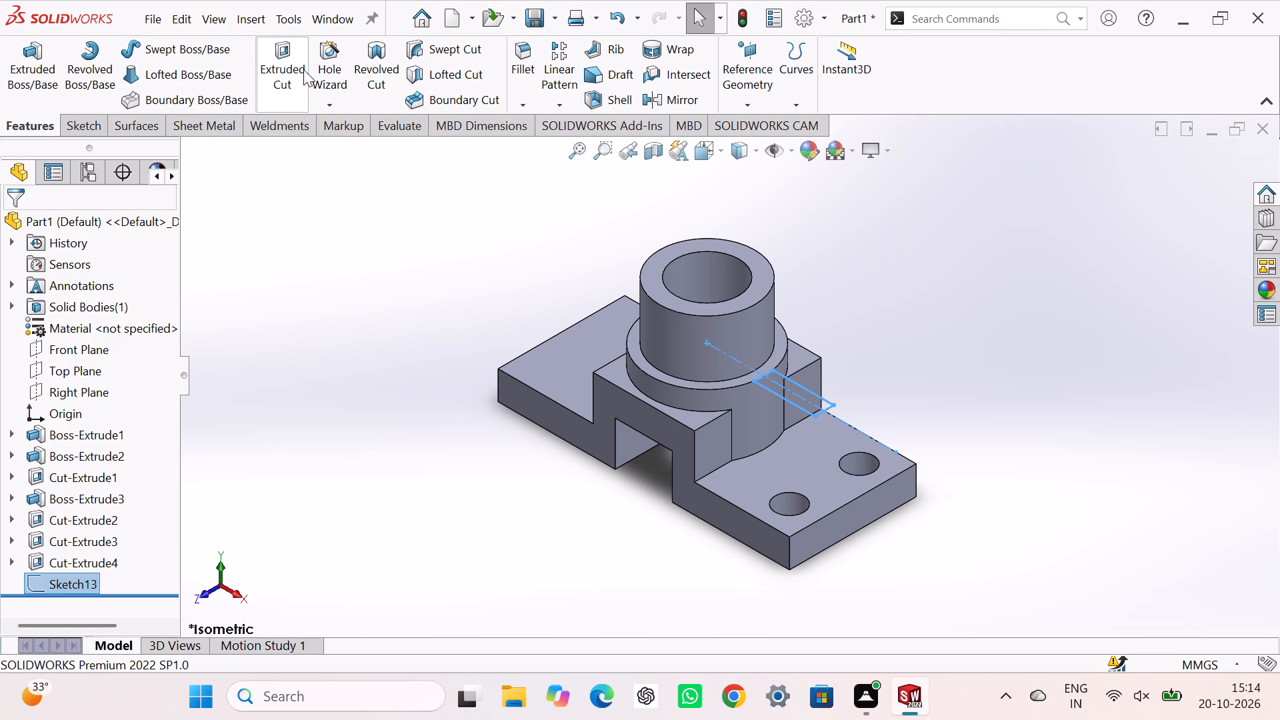
{"action": "left_click", "coordinate": [41, 52]}
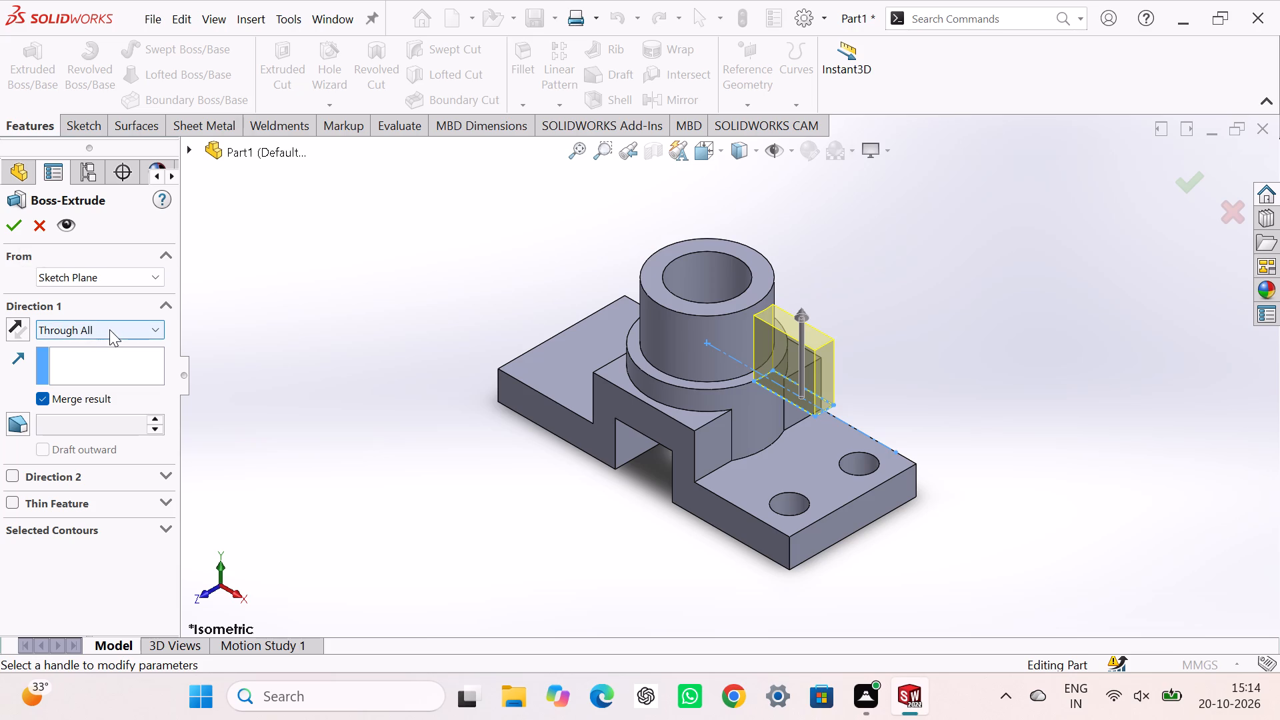
{"action": "left_click", "coordinate": [21, 325]}
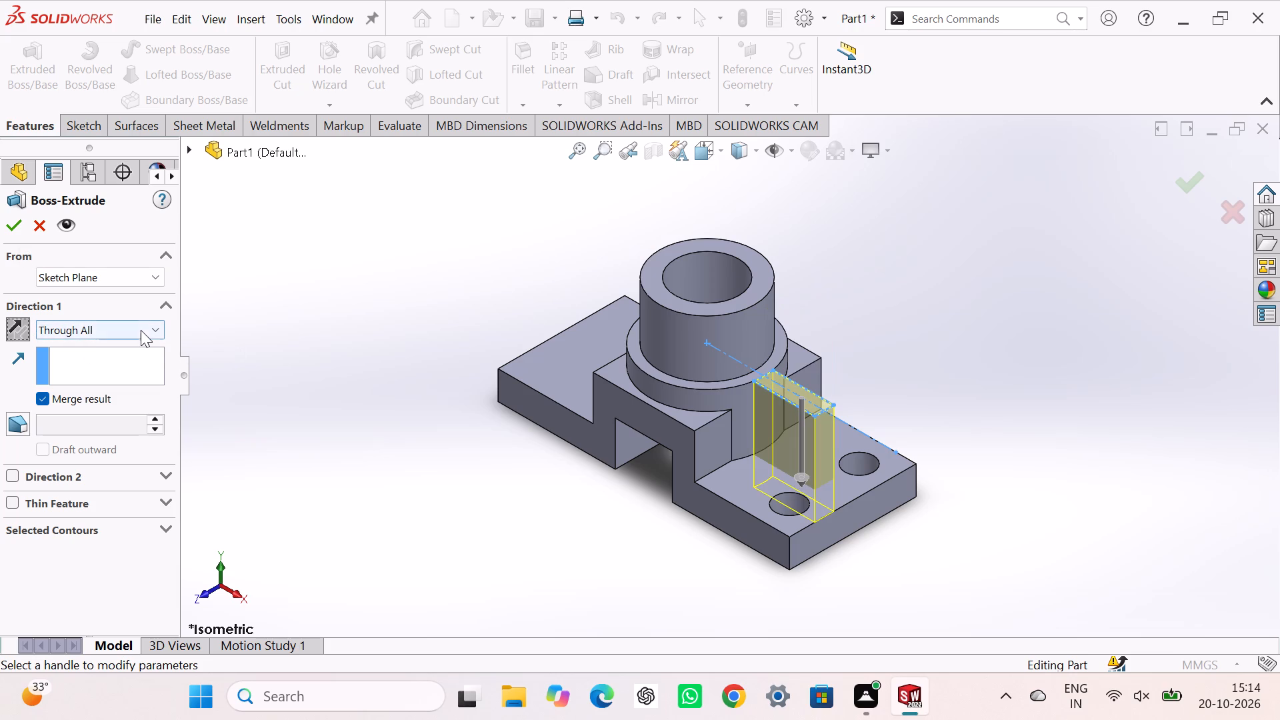
{"action": "left_click", "coordinate": [141, 330]}
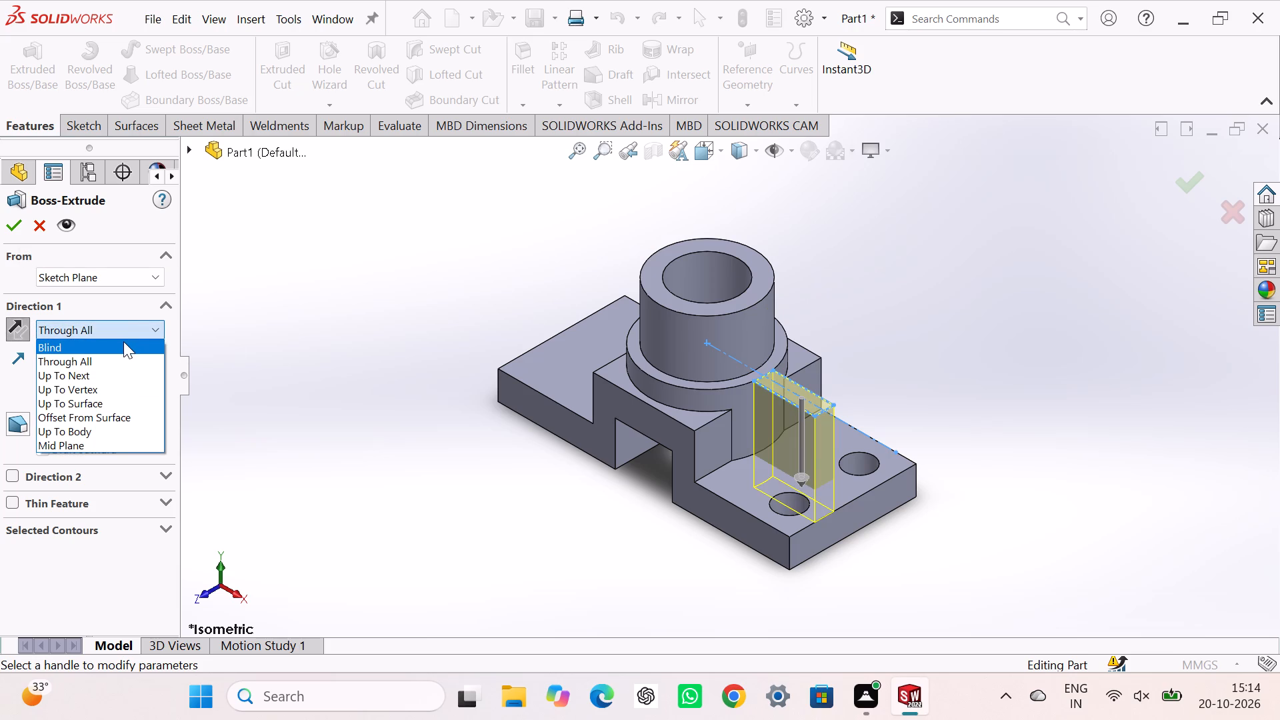
{"action": "middle_click_drag", "start_coordinate": [537, 581], "coordinate": [556, 495]}
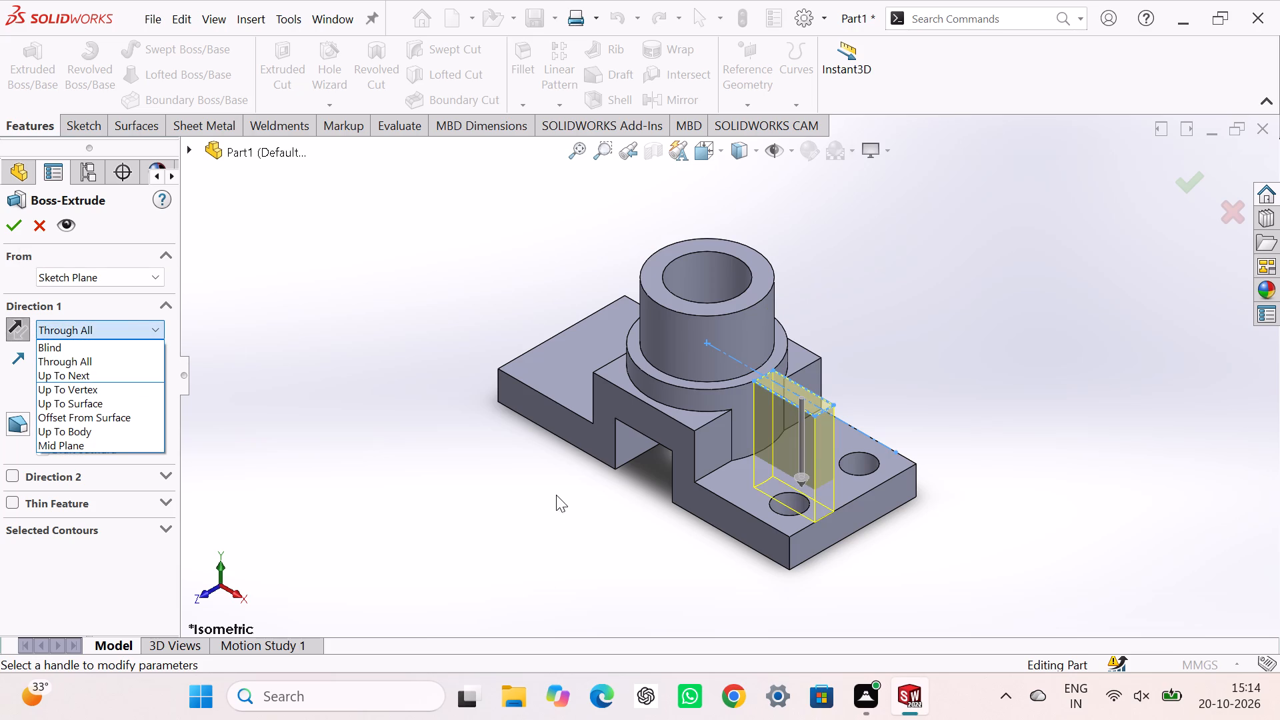
{"action": "middle_click_drag", "start_coordinate": [556, 495], "coordinate": [563, 471]}
{"action": "middle_click_drag", "start_coordinate": [547, 506], "coordinate": [588, 463]}
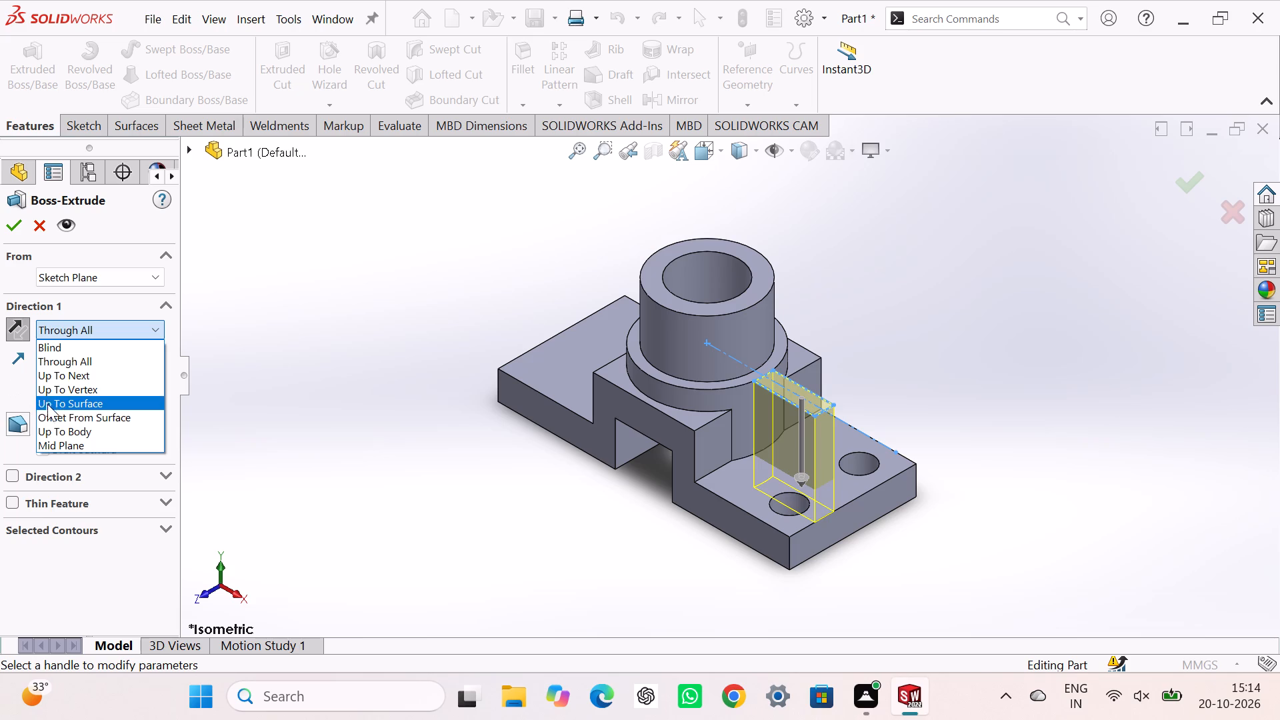
{"action": "left_click", "coordinate": [49, 401]}
{"action": "left_click", "coordinate": [755, 475]}
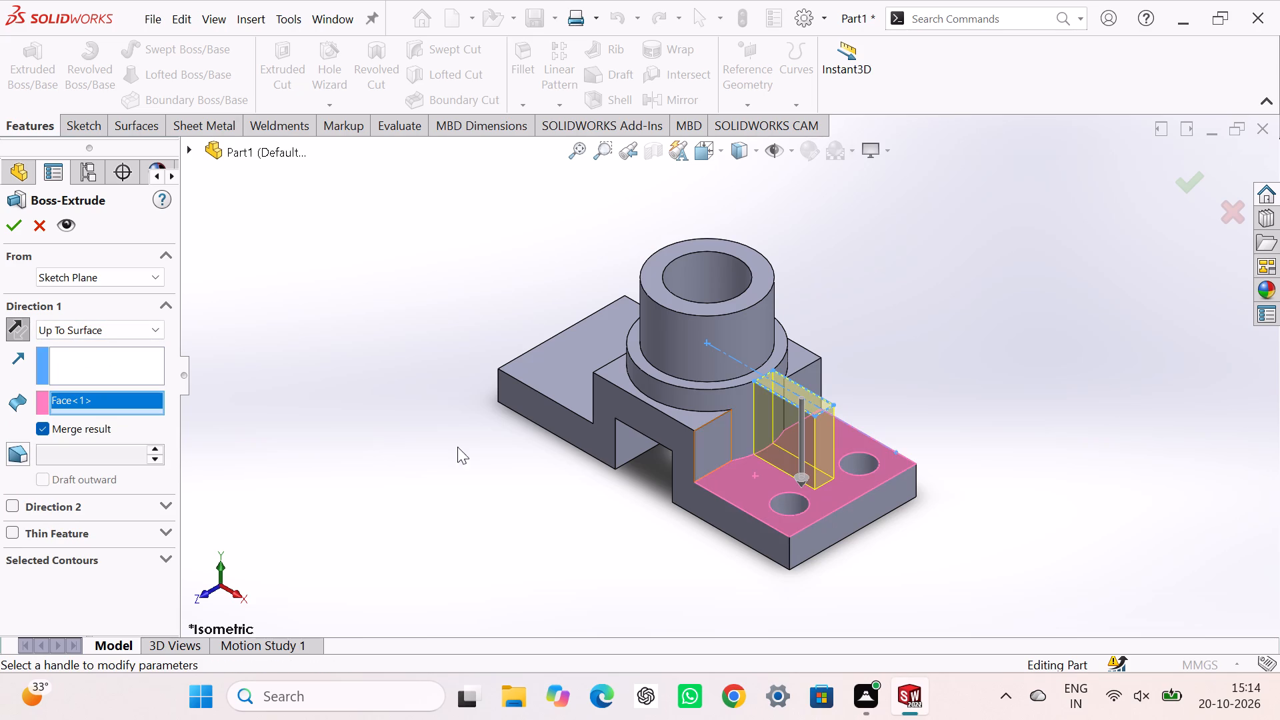
{"action": "left_click", "coordinate": [11, 231]}
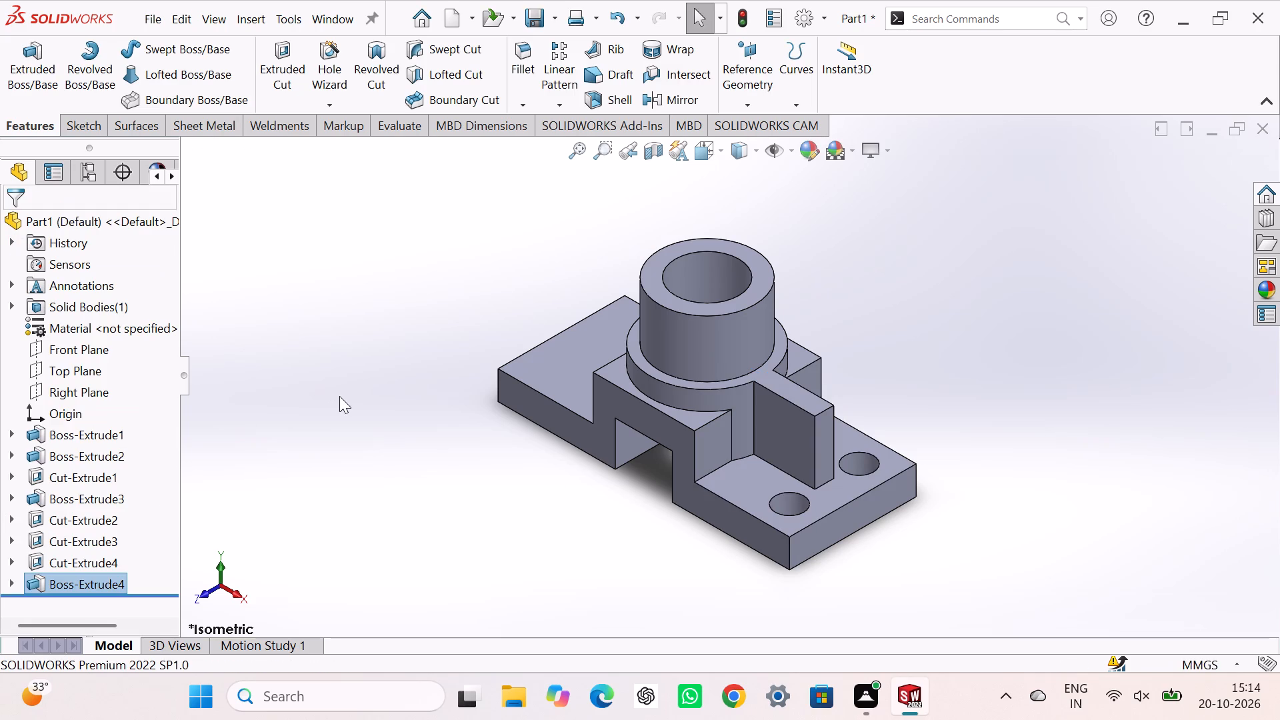
{"action": "left_click", "coordinate": [339, 396]}
On the rib's side face, sketch a closed triangle 20 mm high and about 19.25 mm wide joining its inner top, outer bottom and outer top corners.
{"action": "left_click", "coordinate": [791, 414]}
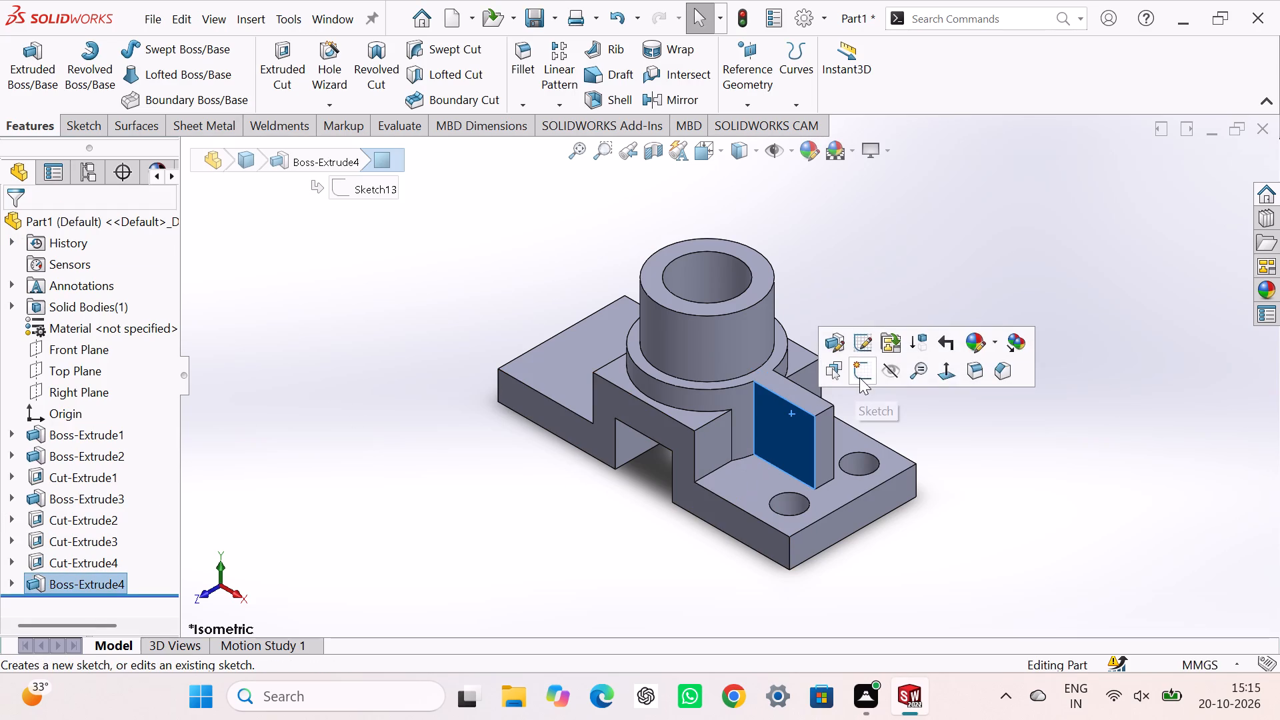
{"action": "left_click", "coordinate": [859, 377]}
{"action": "left_click", "coordinate": [1091, 369]}
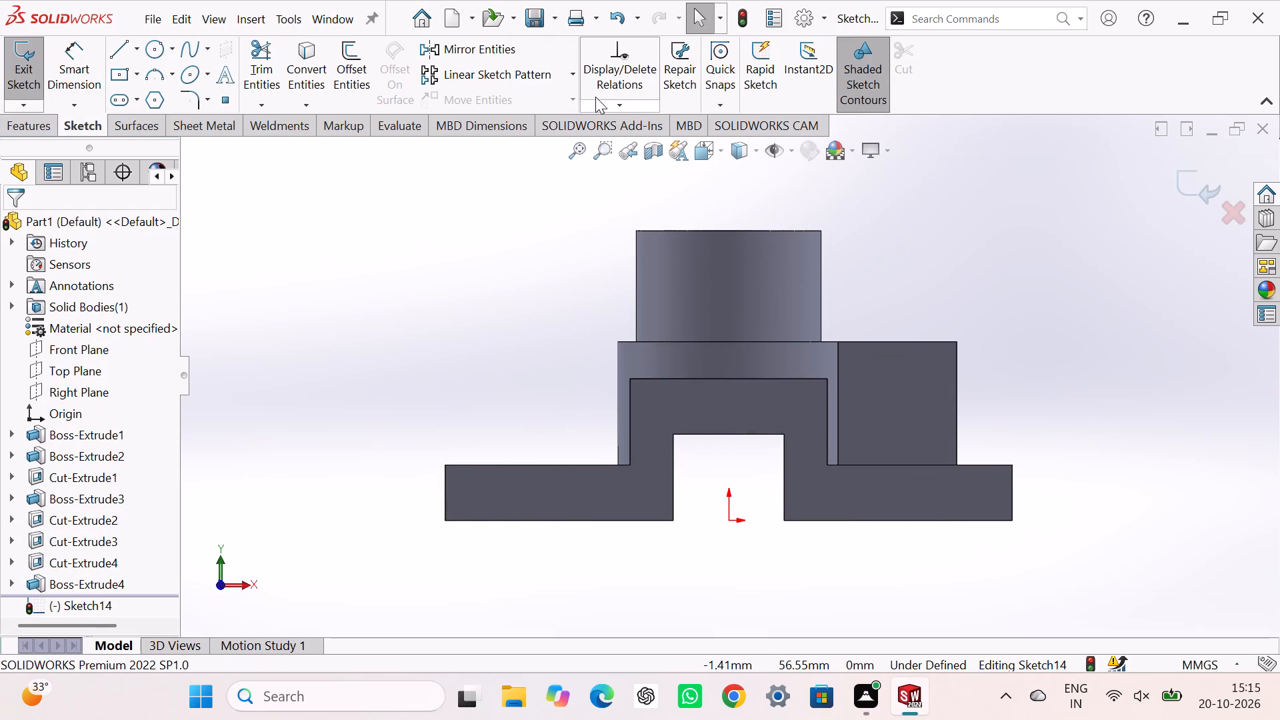
{"action": "left_click", "coordinate": [115, 46]}
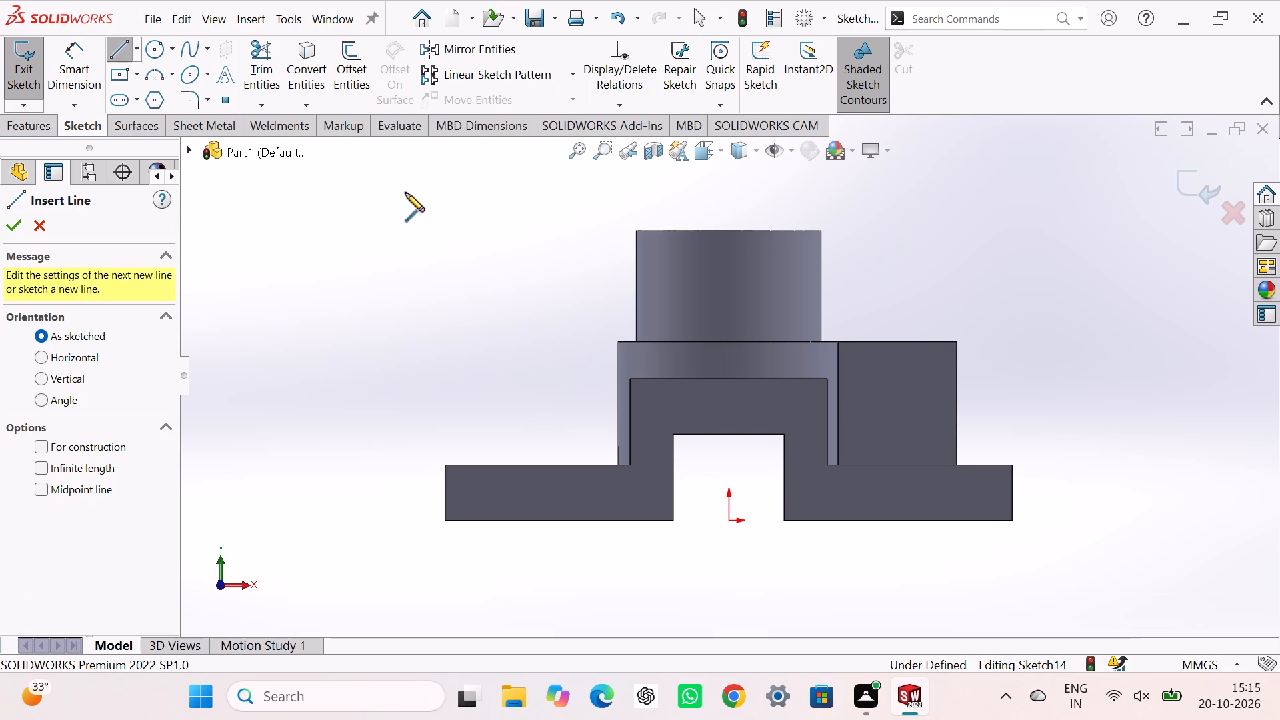
{"action": "left_click", "coordinate": [838, 341]}
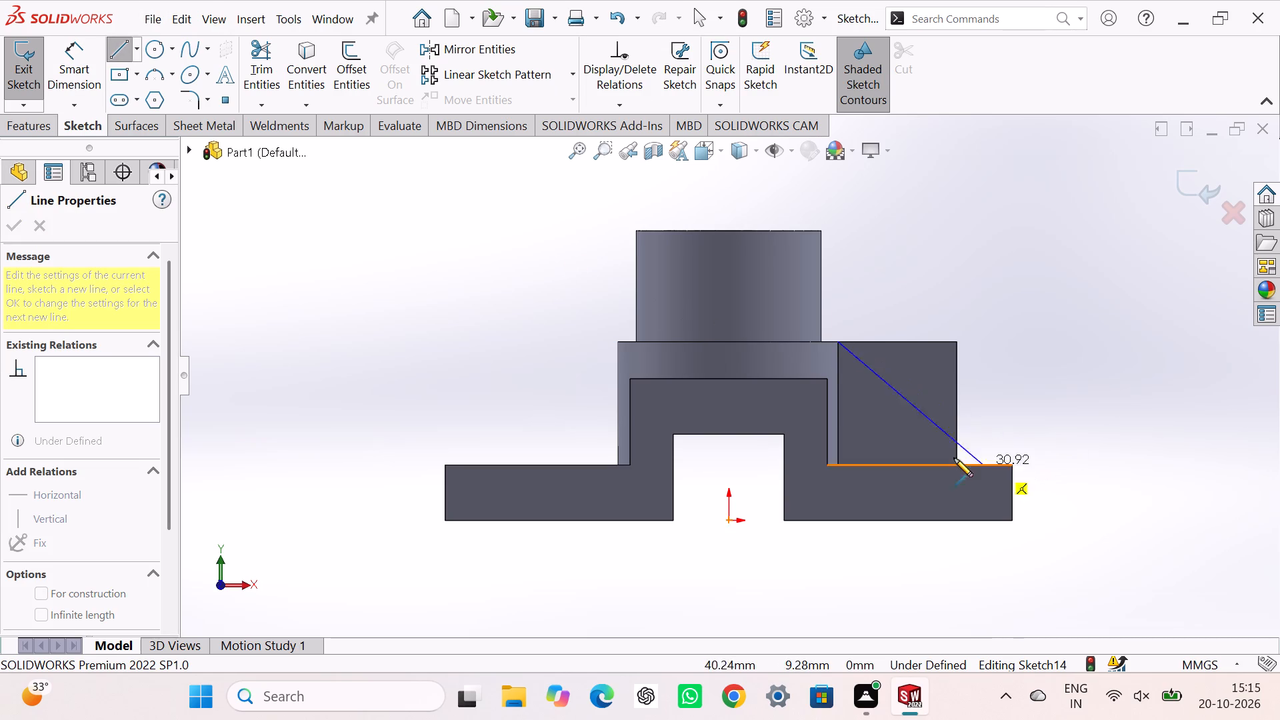
{"action": "scroll", "coordinate": [955, 464], "scroll_direction": "down", "scroll_amount": 6}
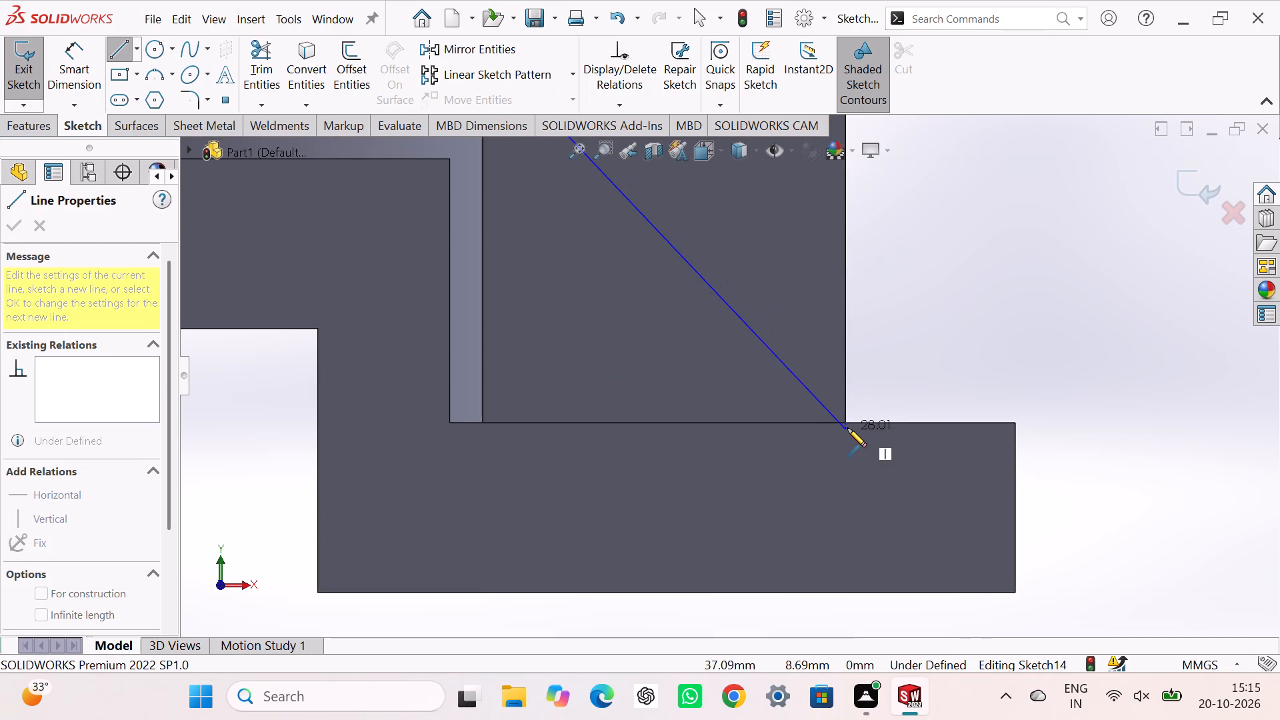
{"action": "left_click", "coordinate": [846, 424]}
{"action": "scroll", "coordinate": [846, 420], "scroll_direction": "up", "scroll_amount": 7}
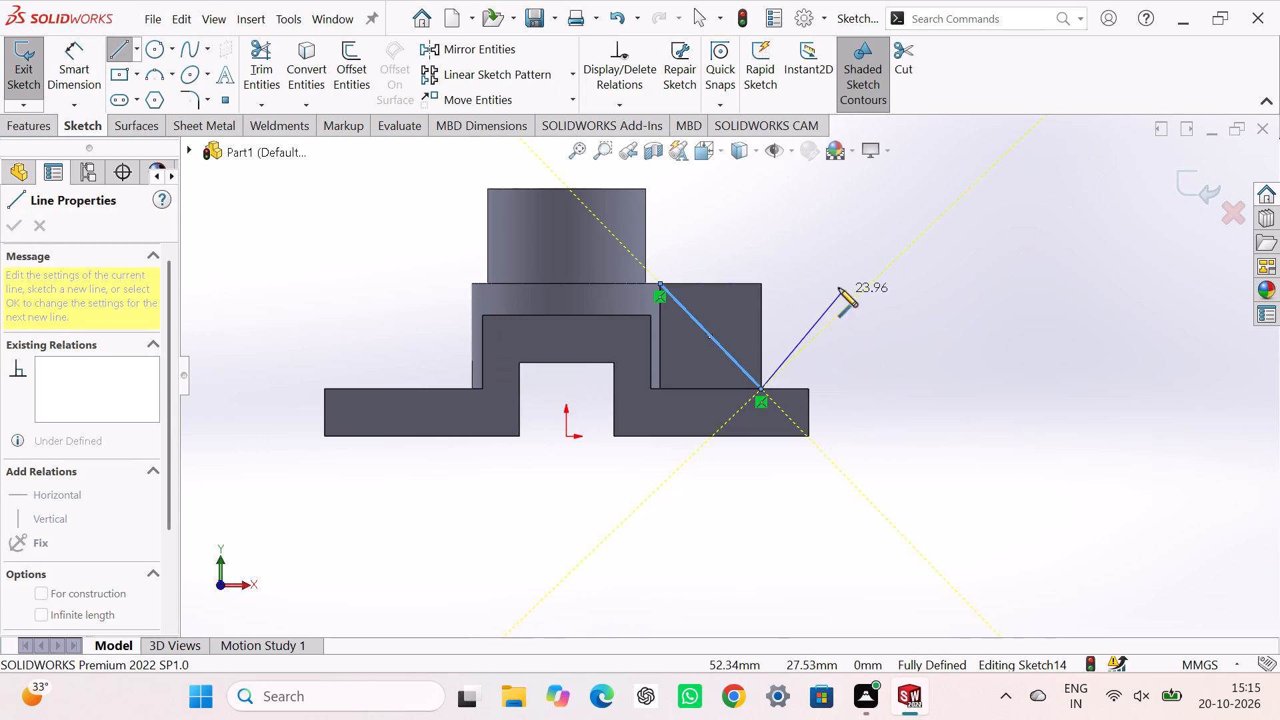
{"action": "left_click", "coordinate": [763, 285]}
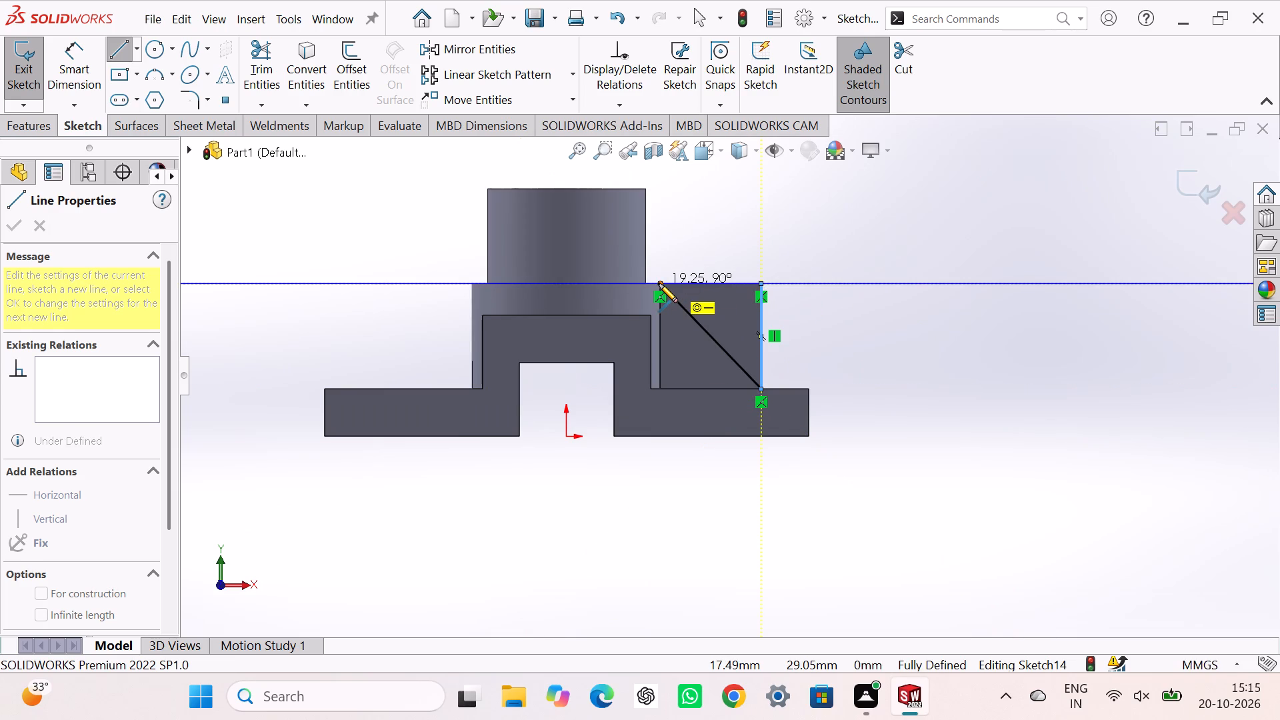
{"action": "left_click", "coordinate": [659, 283]}
{"action": "right_click", "coordinate": [955, 327]}
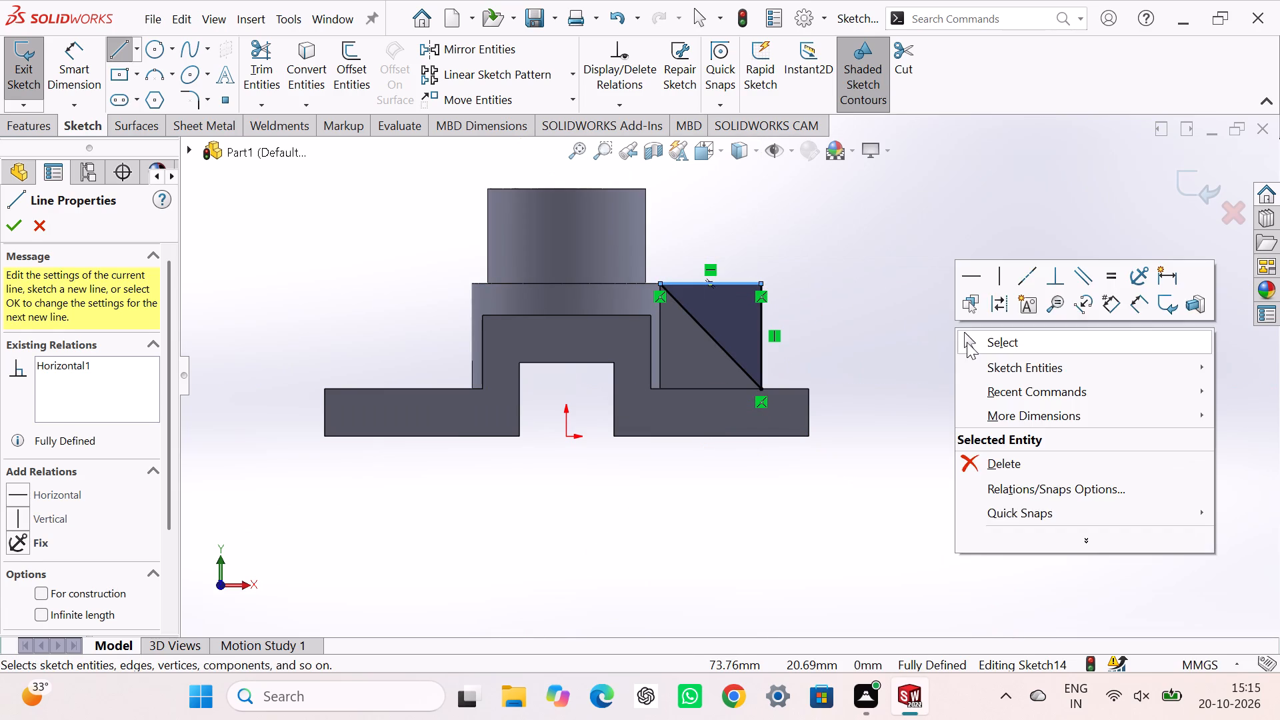
{"action": "left_click", "coordinate": [967, 341]}
{"action": "left_click", "coordinate": [1181, 177]}
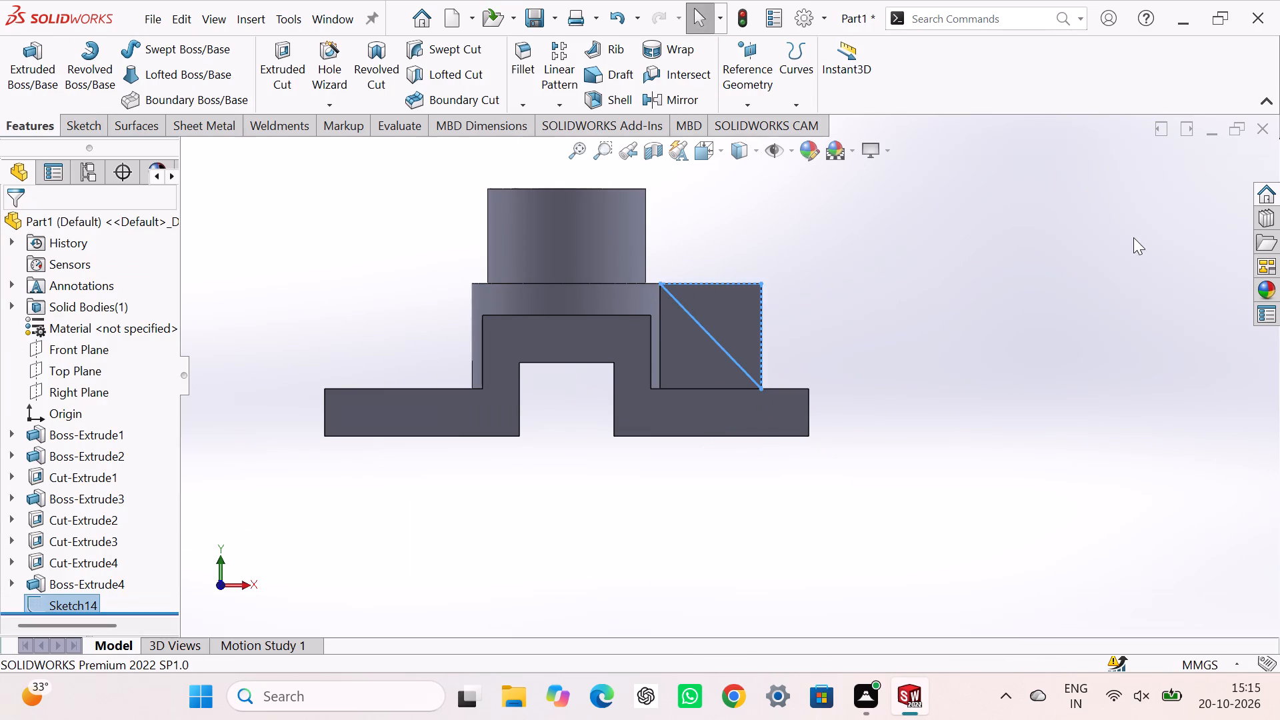
Extrude-cut the triangle Through All across the rib to give it a sloped top.
{"action": "middle_click_drag", "start_coordinate": [1132, 239], "coordinate": [1061, 337]}
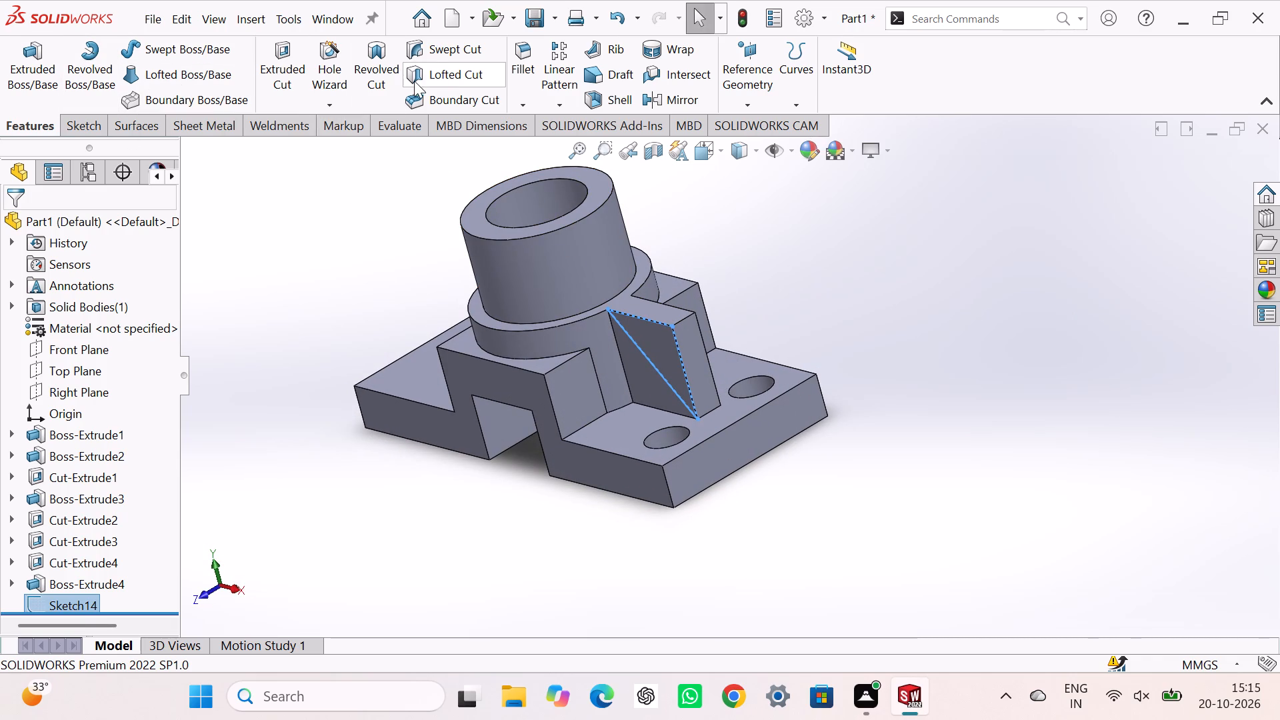
{"action": "left_click", "coordinate": [272, 50]}
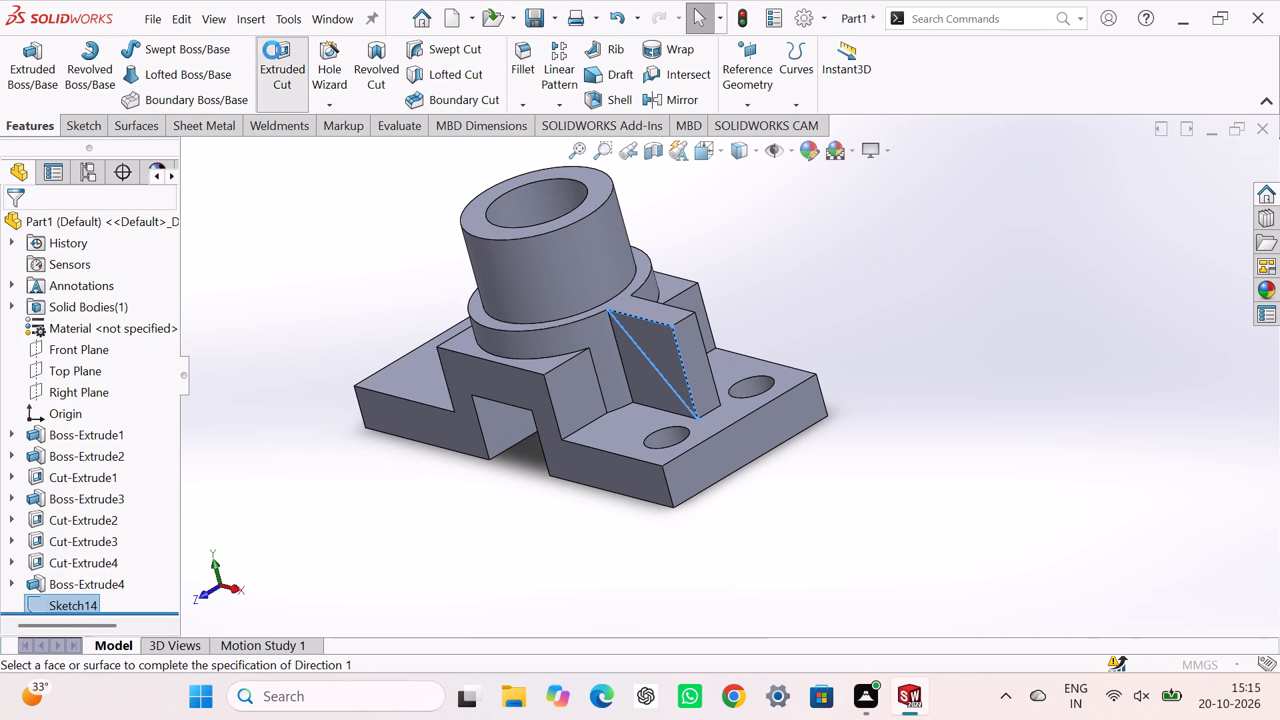
{"action": "left_click", "coordinate": [133, 330]}
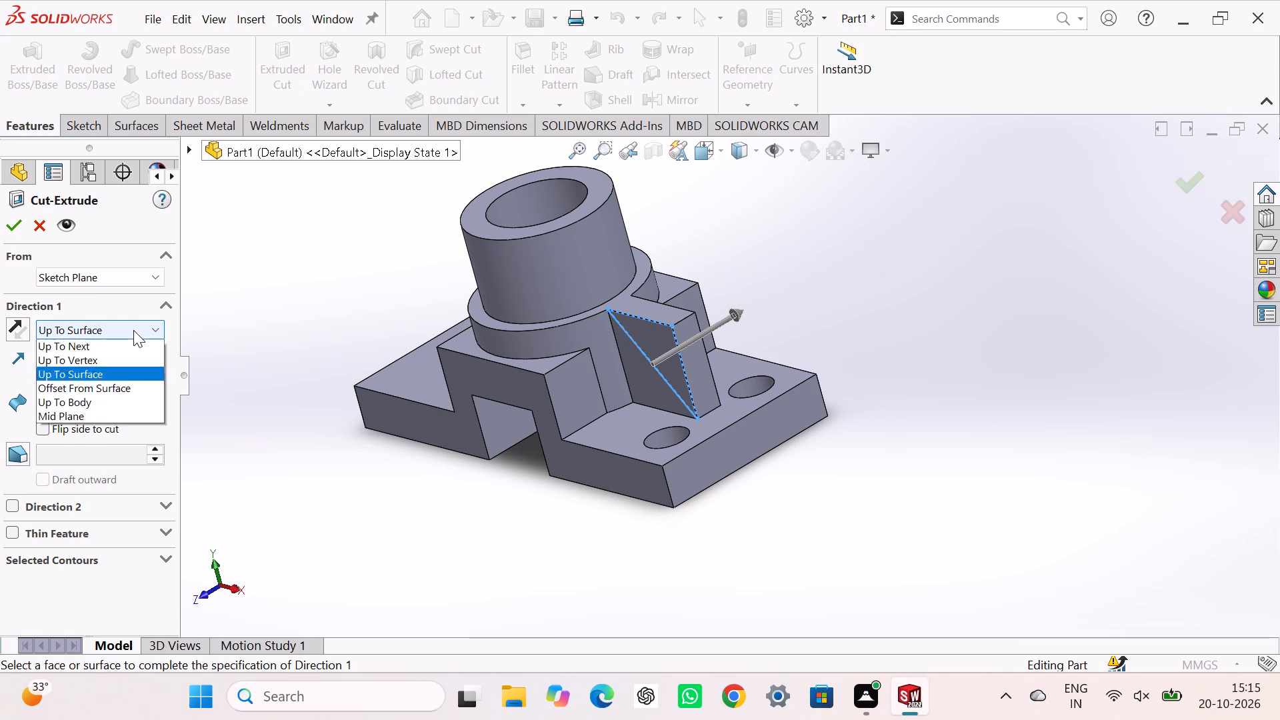
{"action": "left_click", "coordinate": [126, 366]}
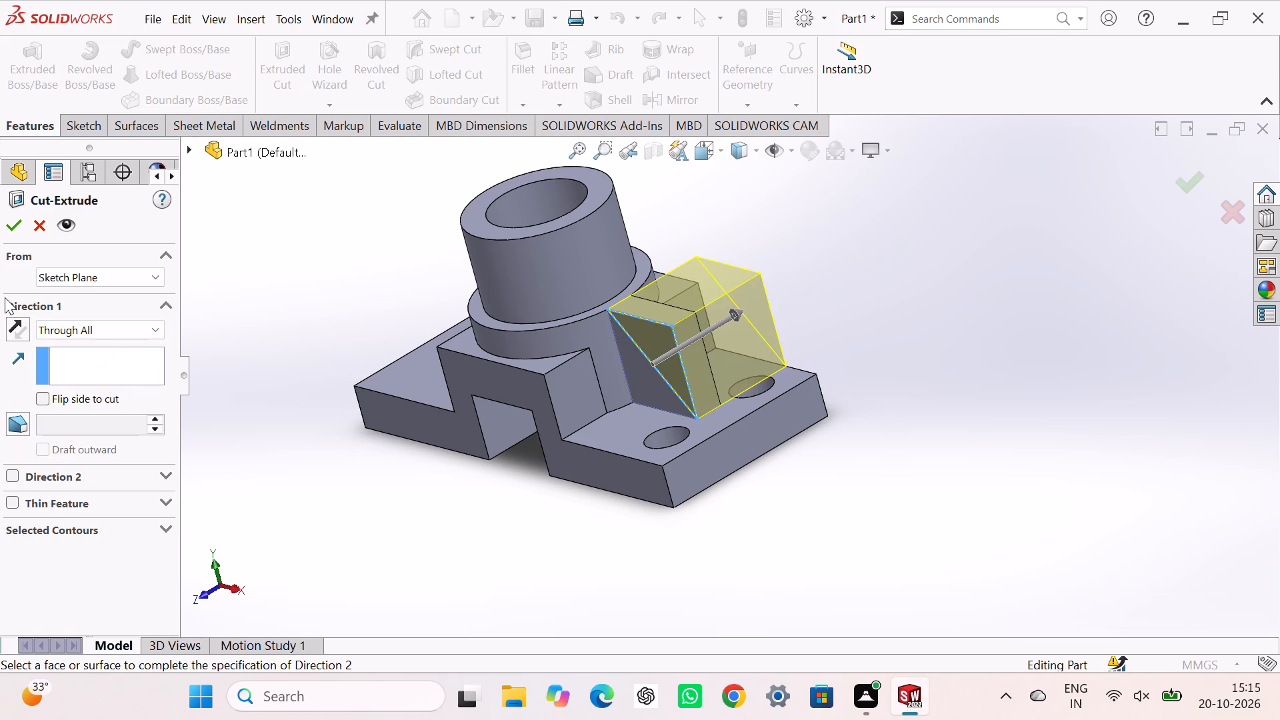
{"action": "left_click", "coordinate": [9, 227]}
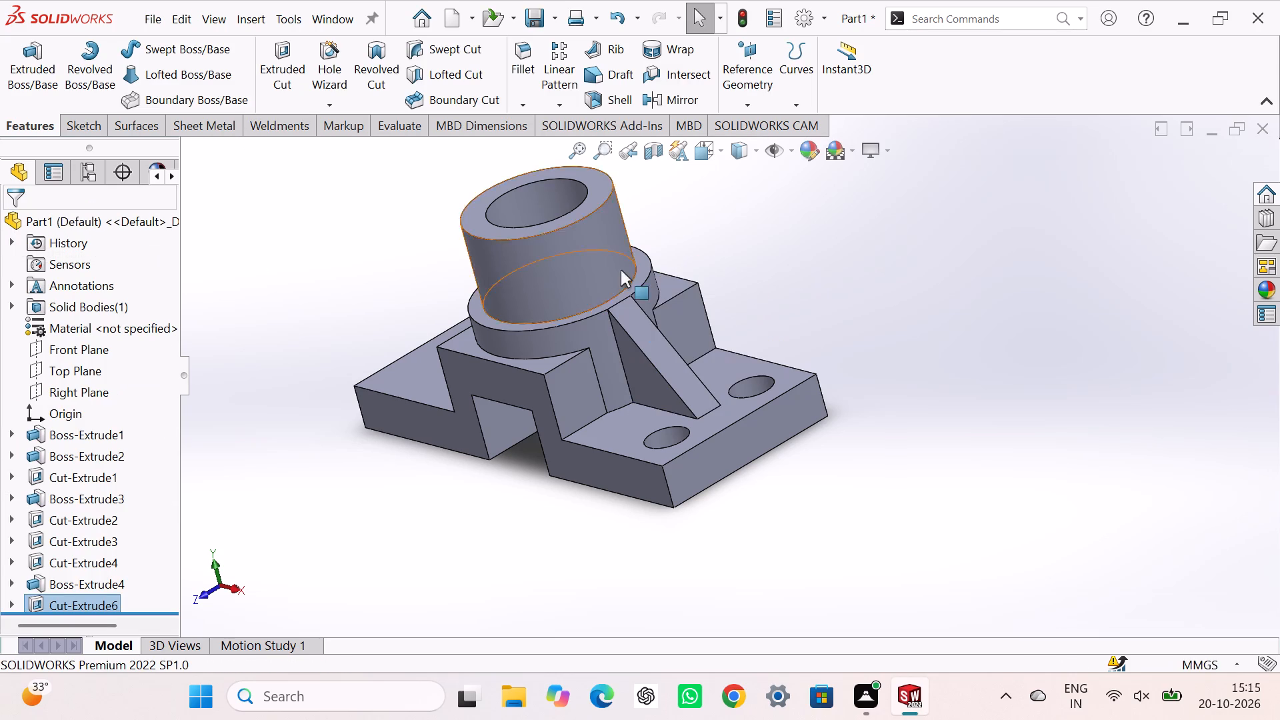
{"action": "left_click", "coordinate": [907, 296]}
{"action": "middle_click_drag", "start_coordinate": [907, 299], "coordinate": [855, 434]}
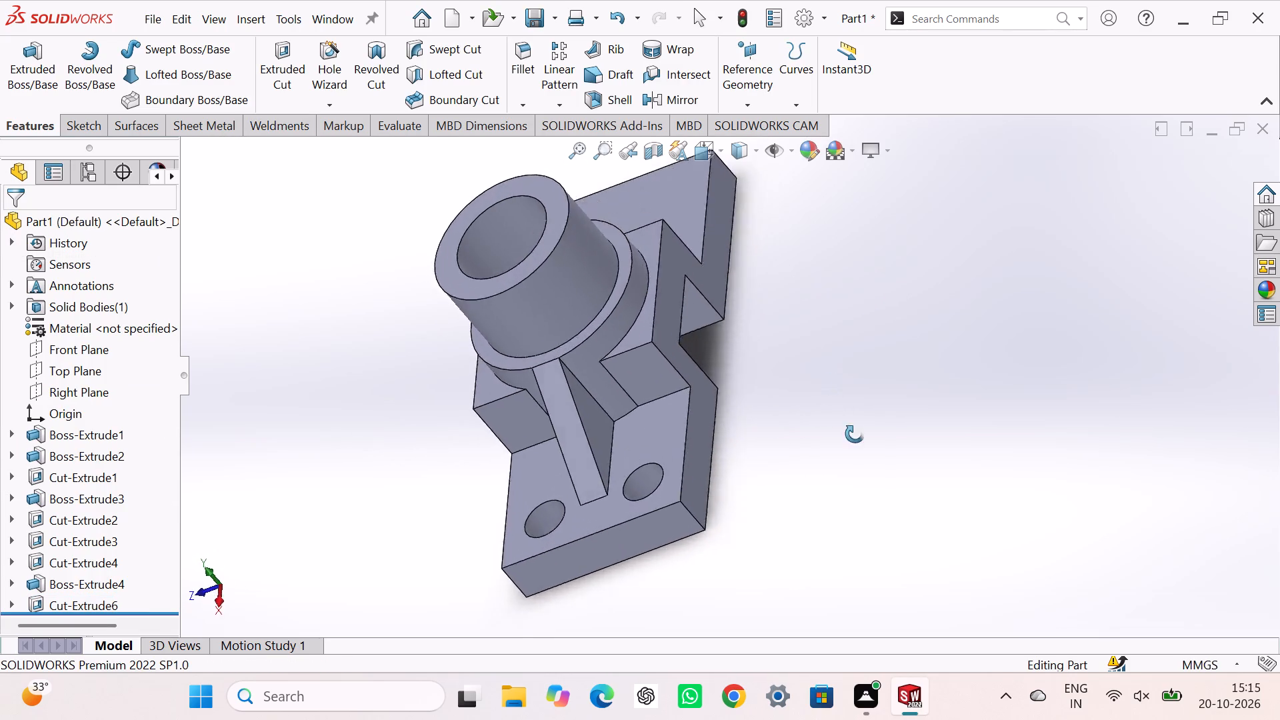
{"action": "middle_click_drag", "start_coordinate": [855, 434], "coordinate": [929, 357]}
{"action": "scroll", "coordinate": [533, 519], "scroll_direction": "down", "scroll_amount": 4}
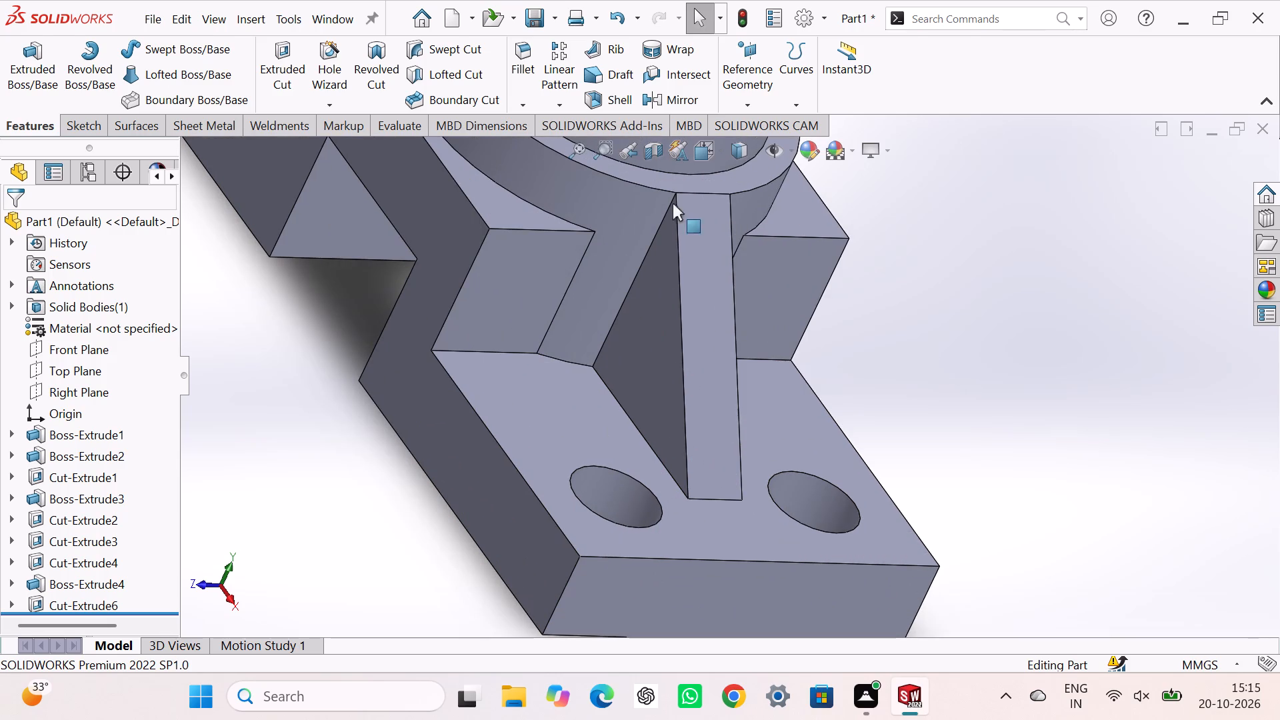
Examine the sloped rib up close where it meets the round shoulder and the flange.
{"action": "scroll", "coordinate": [727, 57], "scroll_direction": "down", "scroll_amount": 3}
{"action": "scroll", "coordinate": [701, 346], "scroll_direction": "down", "scroll_amount": 6}
{"action": "scroll", "coordinate": [695, 350], "scroll_direction": "up", "scroll_amount": 7}
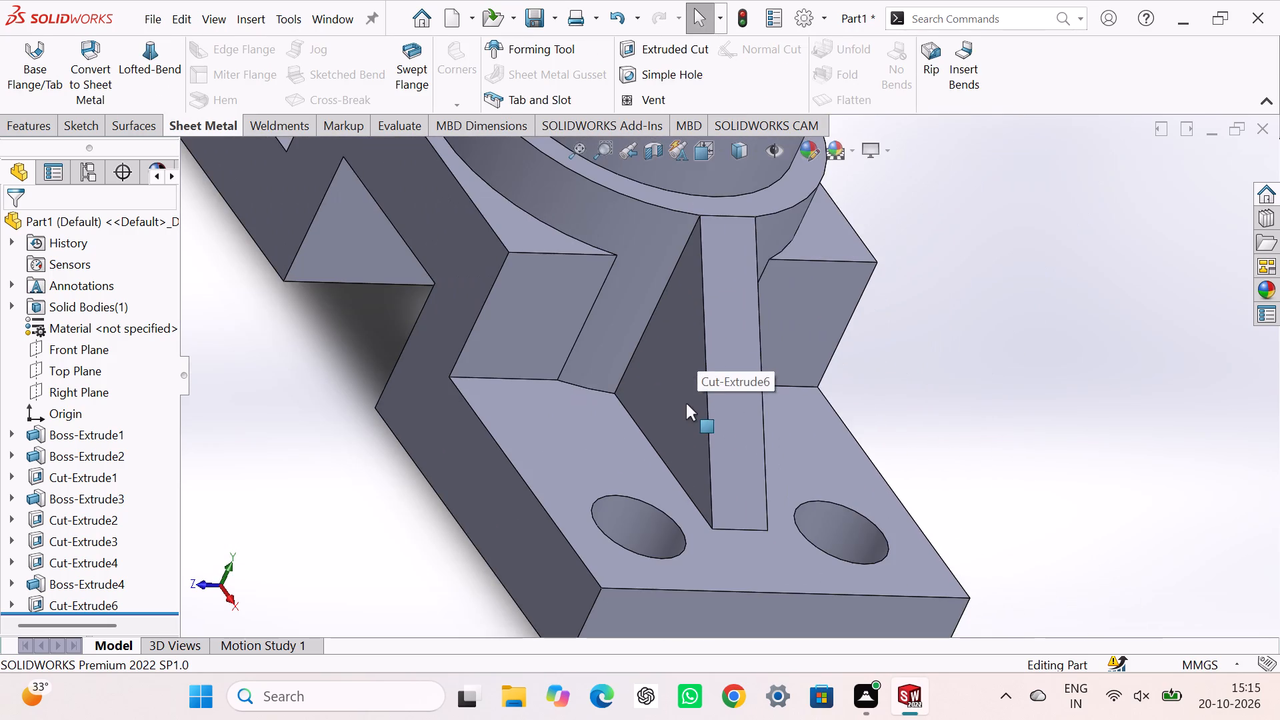
{"action": "middle_click_drag", "start_coordinate": [681, 417], "coordinate": [673, 430]}
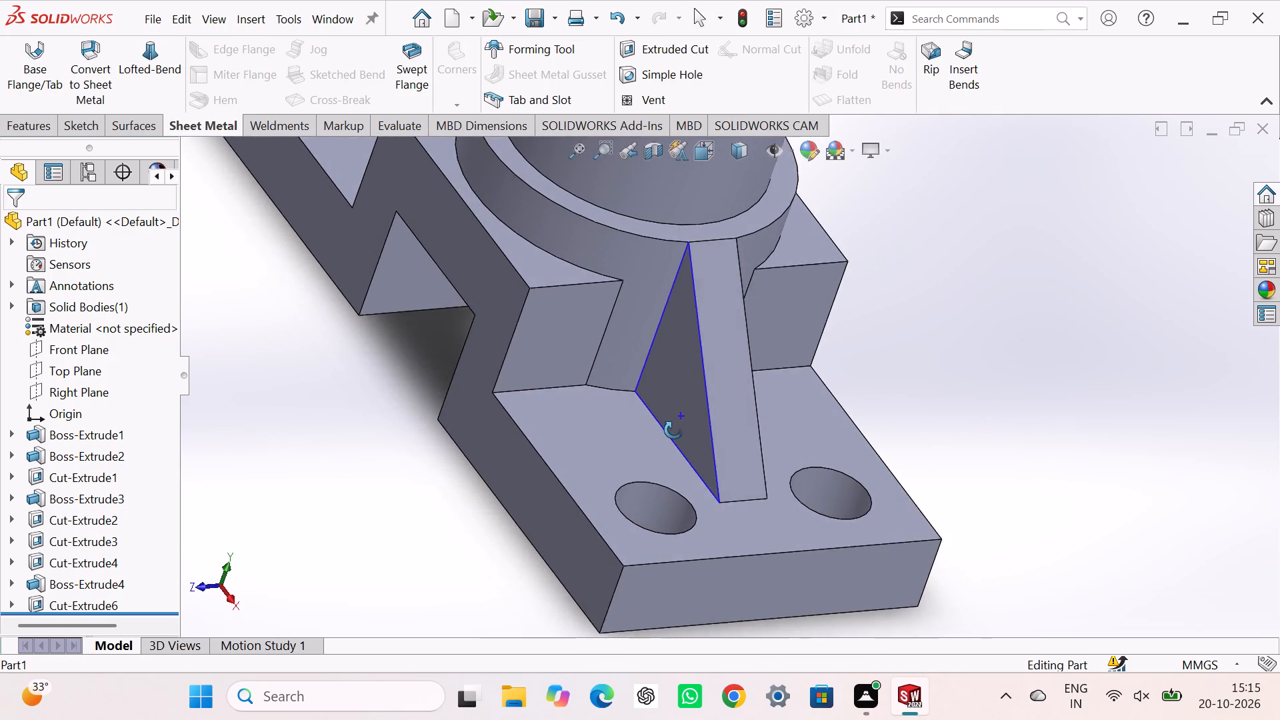
{"action": "middle_click_drag", "start_coordinate": [673, 430], "coordinate": [673, 425]}
{"action": "scroll", "coordinate": [707, 283], "scroll_direction": "down", "scroll_amount": 7}
{"action": "scroll", "coordinate": [707, 283], "scroll_direction": "up", "scroll_amount": 3}
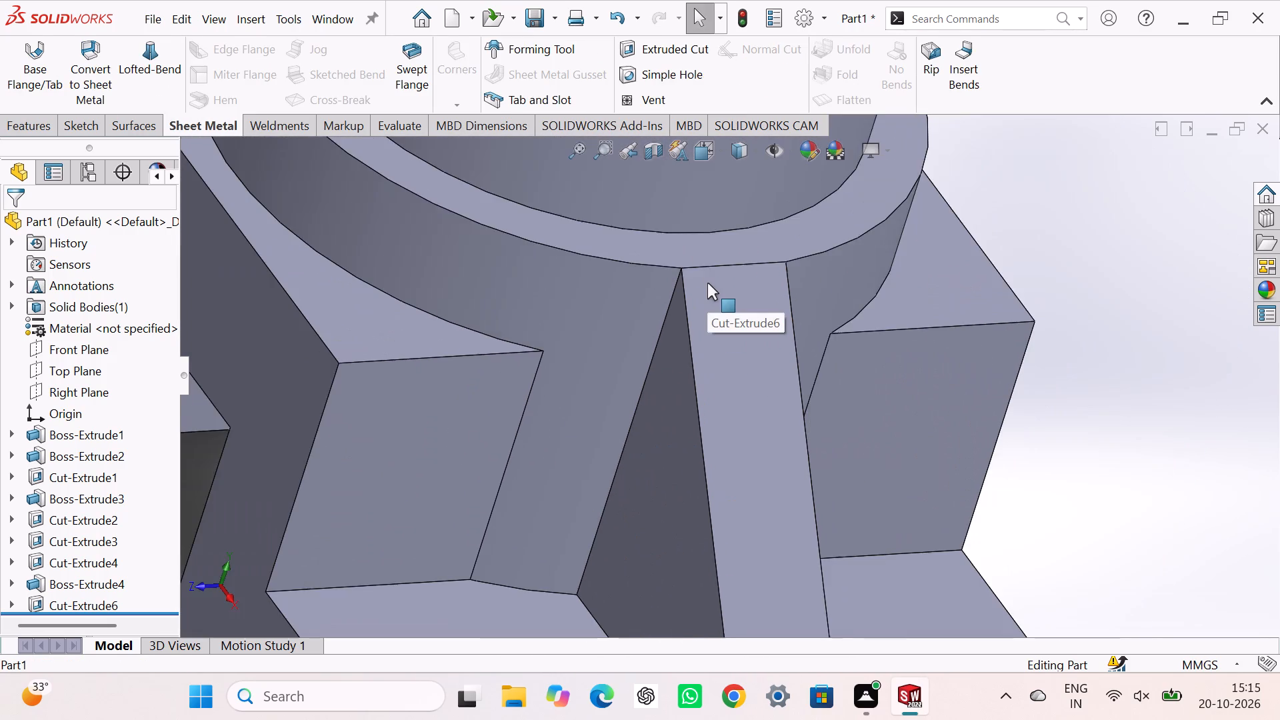
{"action": "scroll", "coordinate": [707, 282], "scroll_direction": "up", "scroll_amount": 9}
{"action": "left_click", "coordinate": [878, 355]}
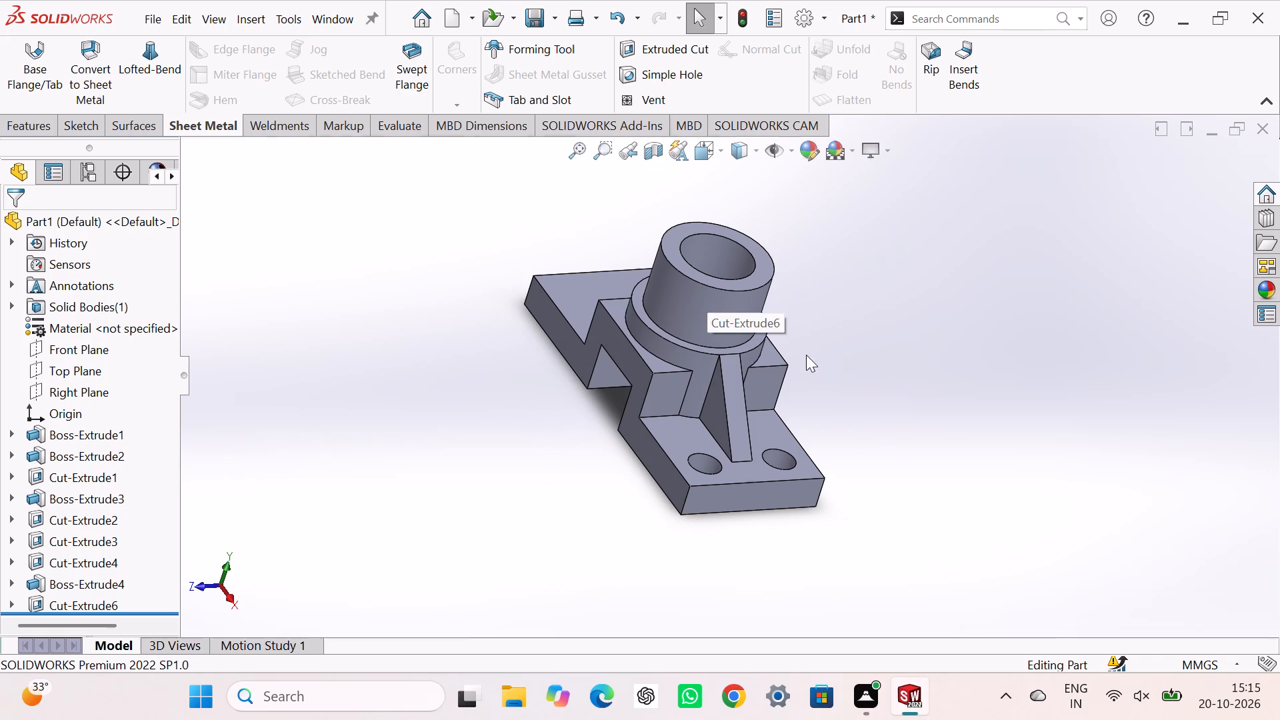
Orient the part to the front view and set its display style to Hidden Lines Visible.
{"action": "key", "text": "ctrl+1"}
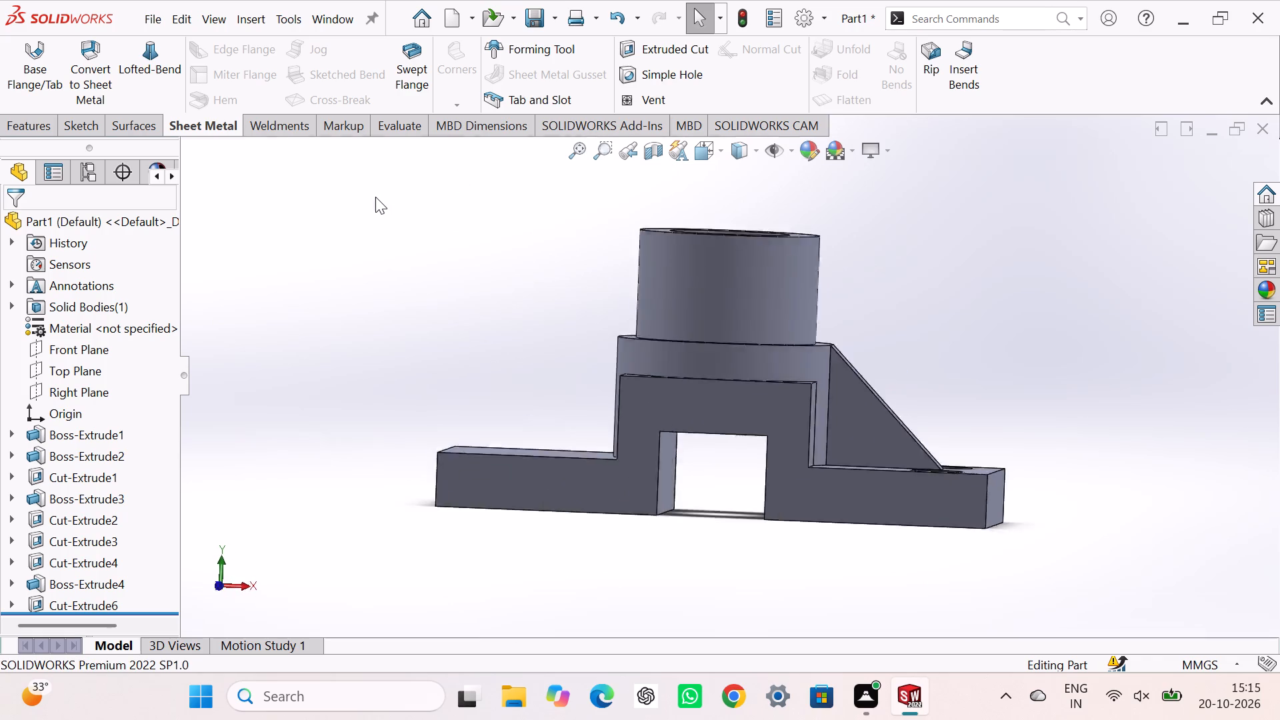
{"action": "left_click", "coordinate": [996, 273]}
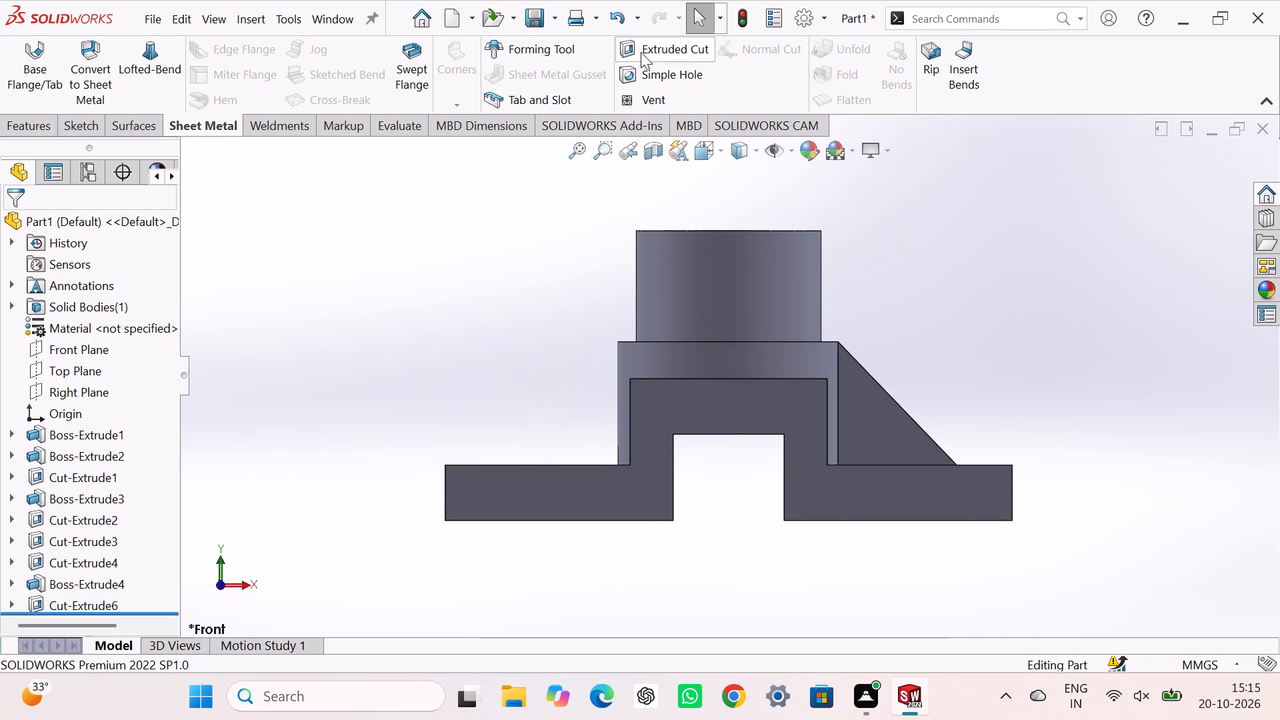
{"action": "left_click", "coordinate": [753, 147]}
{"action": "left_click", "coordinate": [739, 259]}
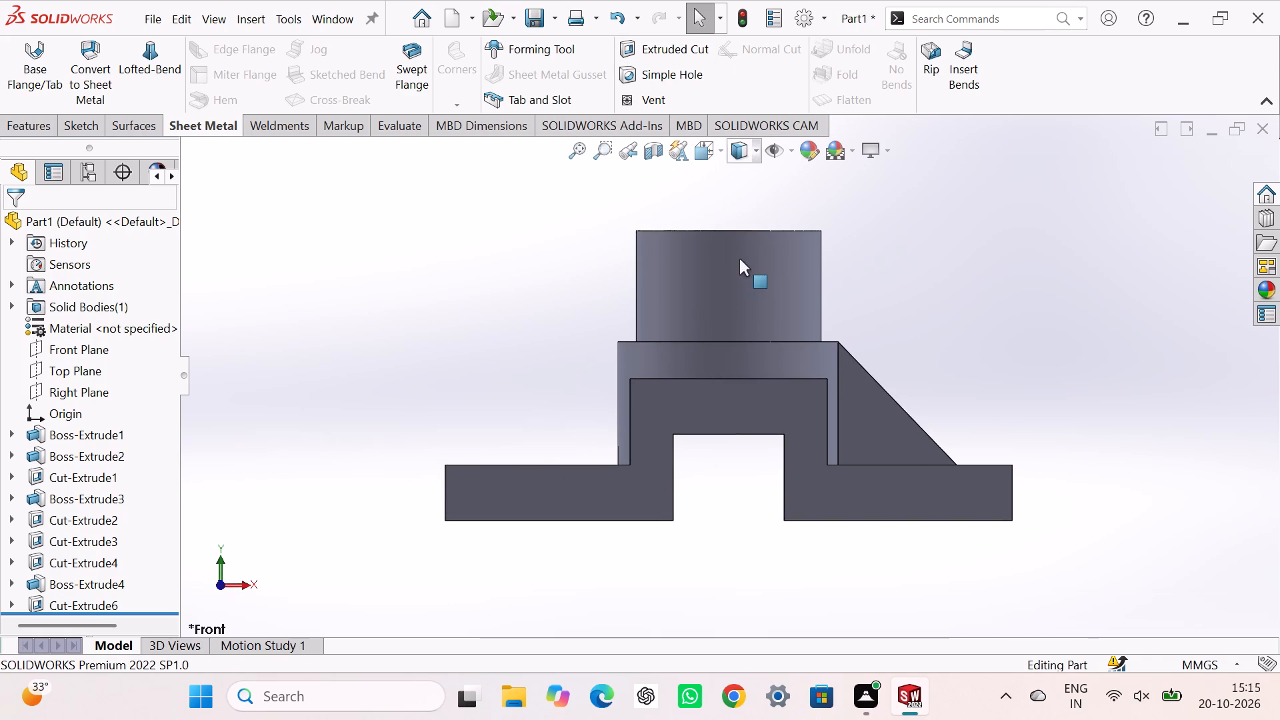
{"action": "left_click", "coordinate": [951, 268]}
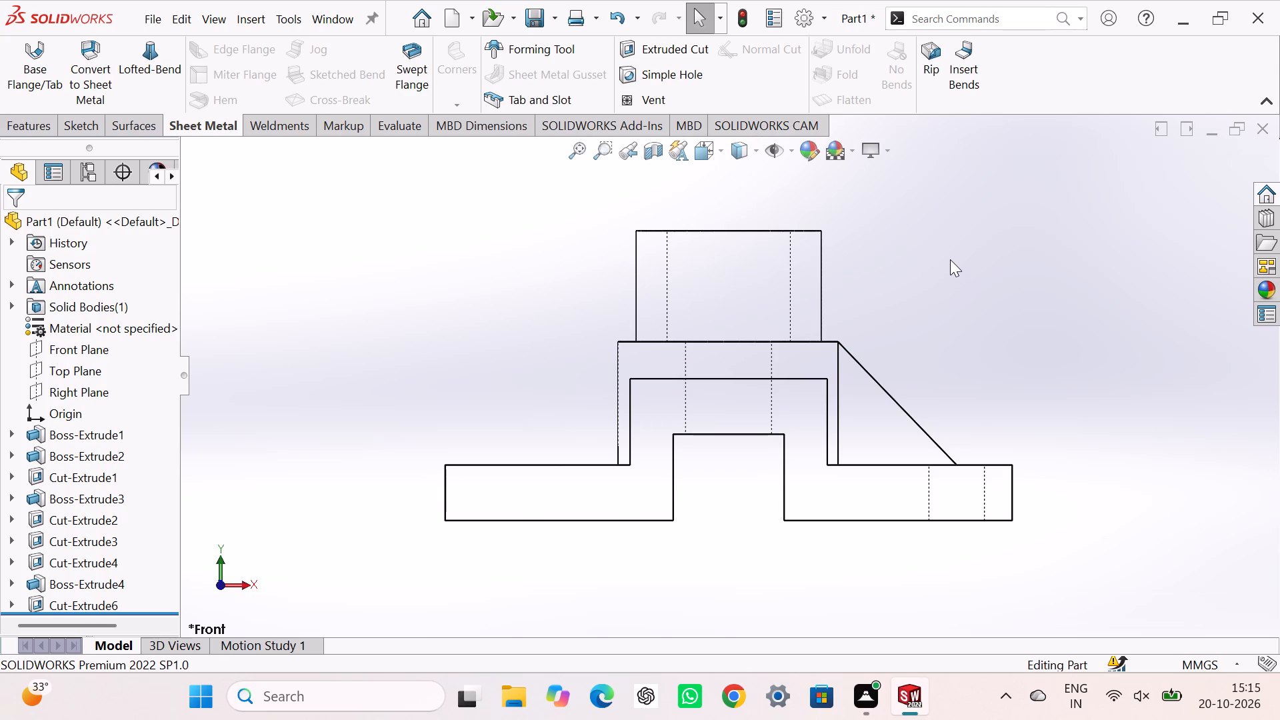
Examine the part's visible and hidden edges in the isometric, front, back, left, bottom and top views.
{"action": "key", "text": "ctrl+7"}
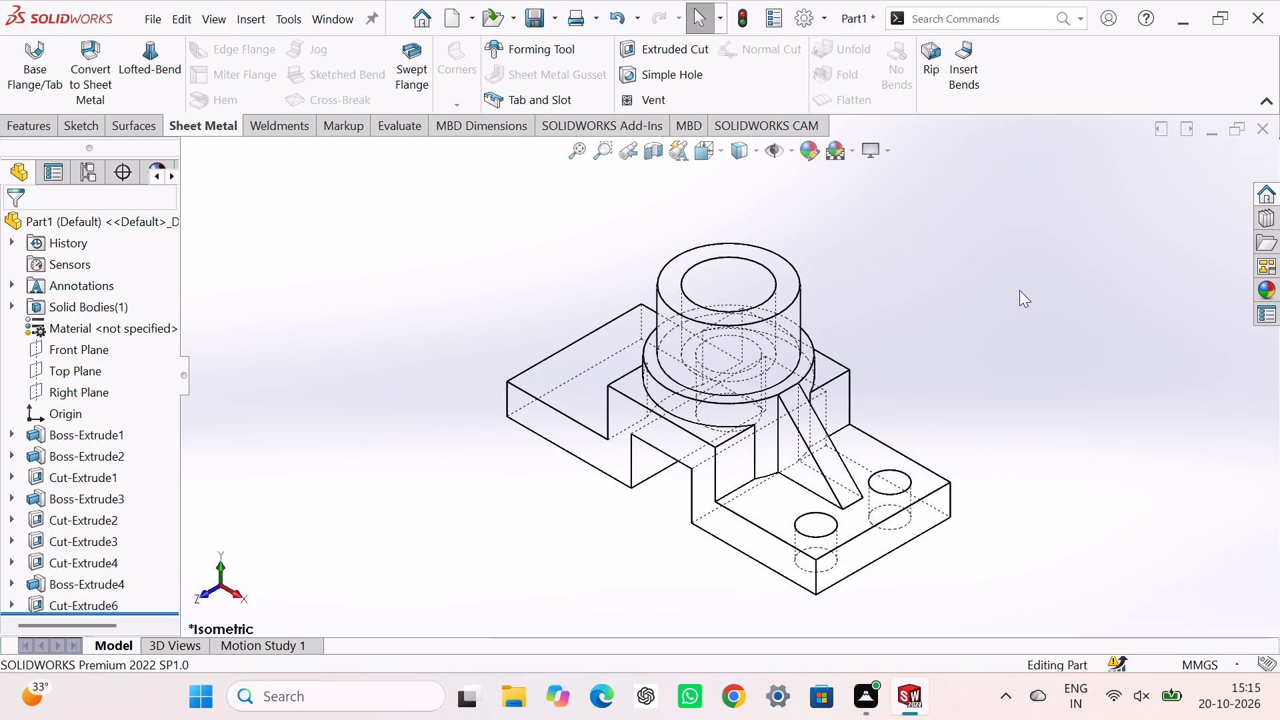
{"action": "key", "text": "ctrl+1"}
{"action": "key", "text": "ctrl+2"}
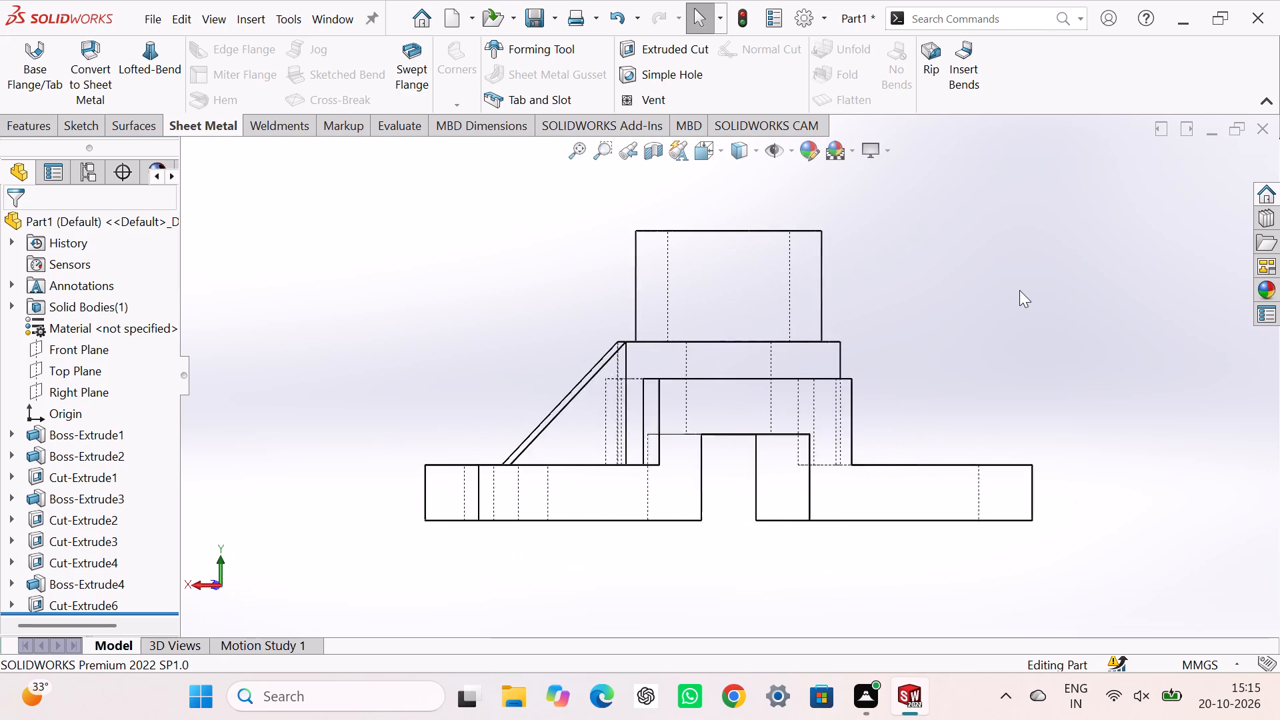
{"action": "key", "text": "ctrl+1"}
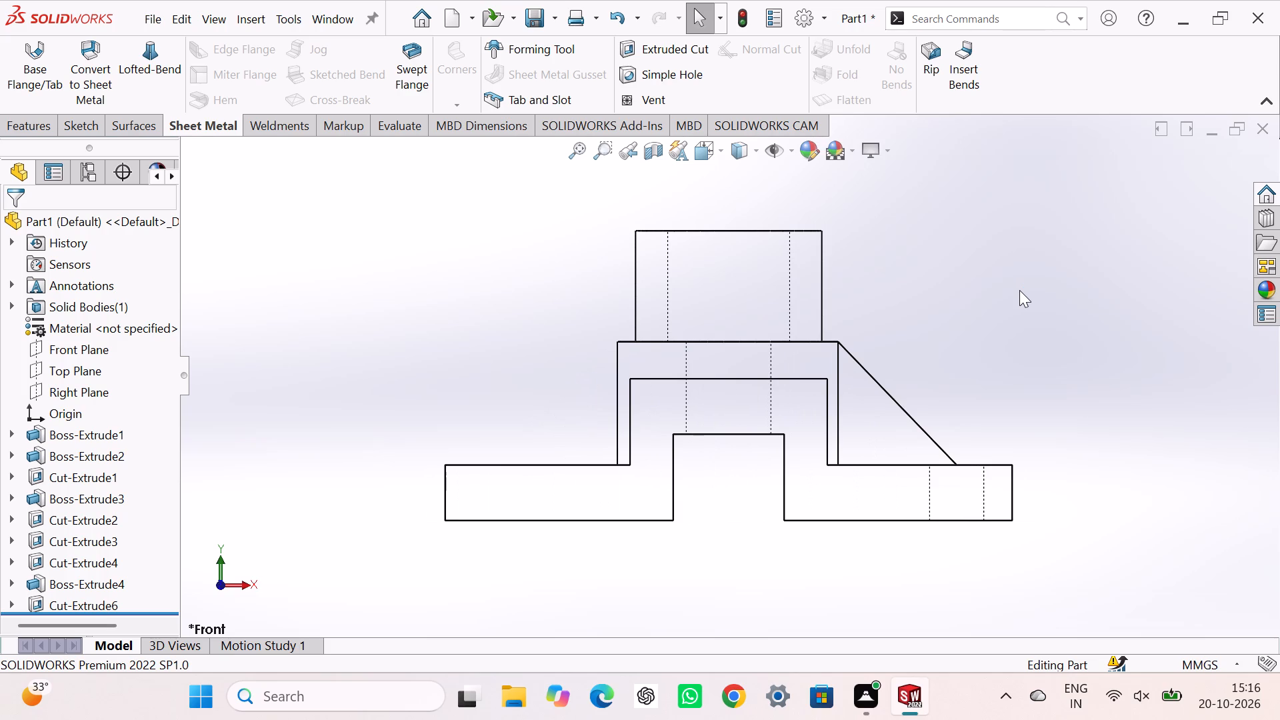
{"action": "key", "text": "ctrl+w"}
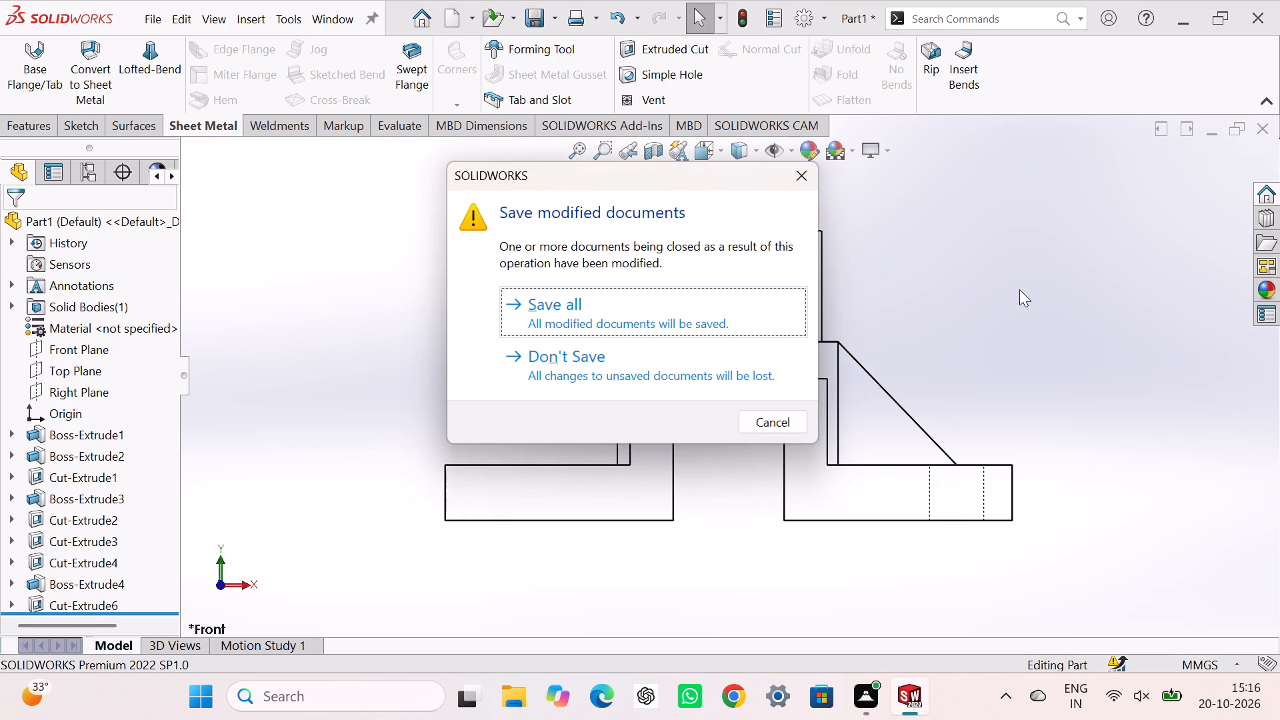
{"action": "left_click", "coordinate": [789, 175], "text": "ctrl"}
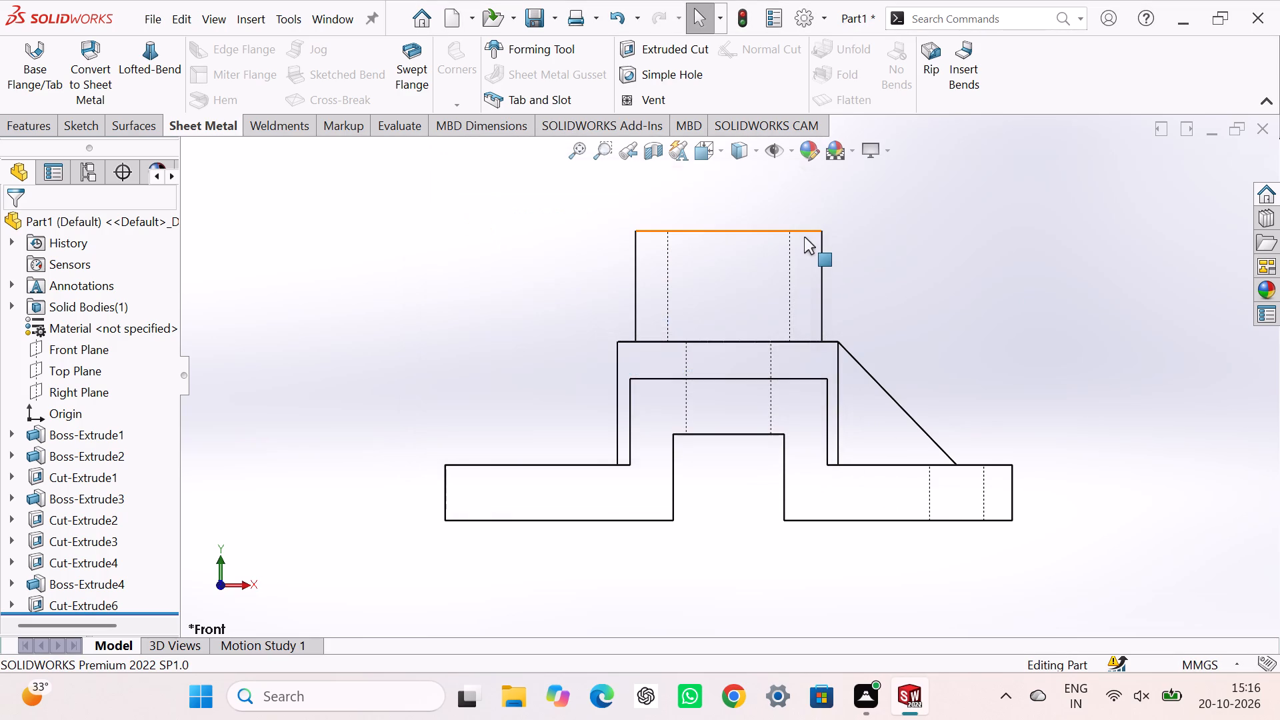
{"action": "key", "text": "ctrl+3"}
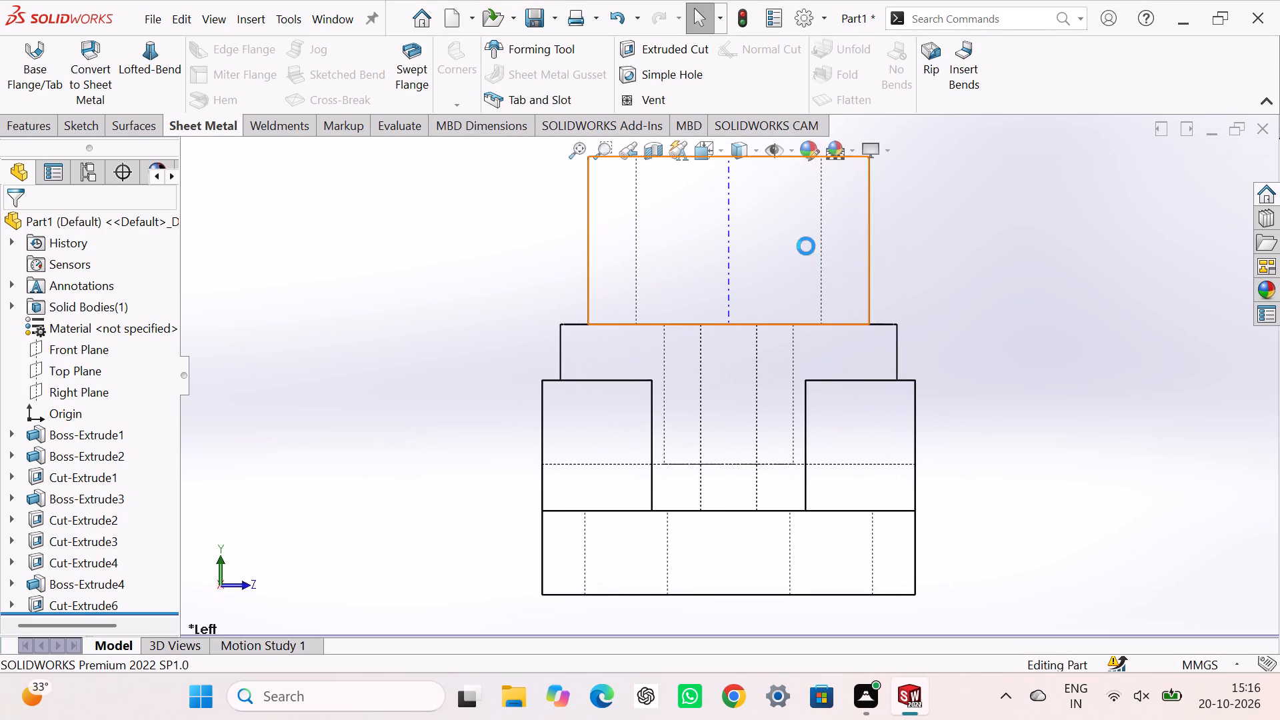
{"action": "left_click", "coordinate": [1069, 410], "text": "ctrl"}
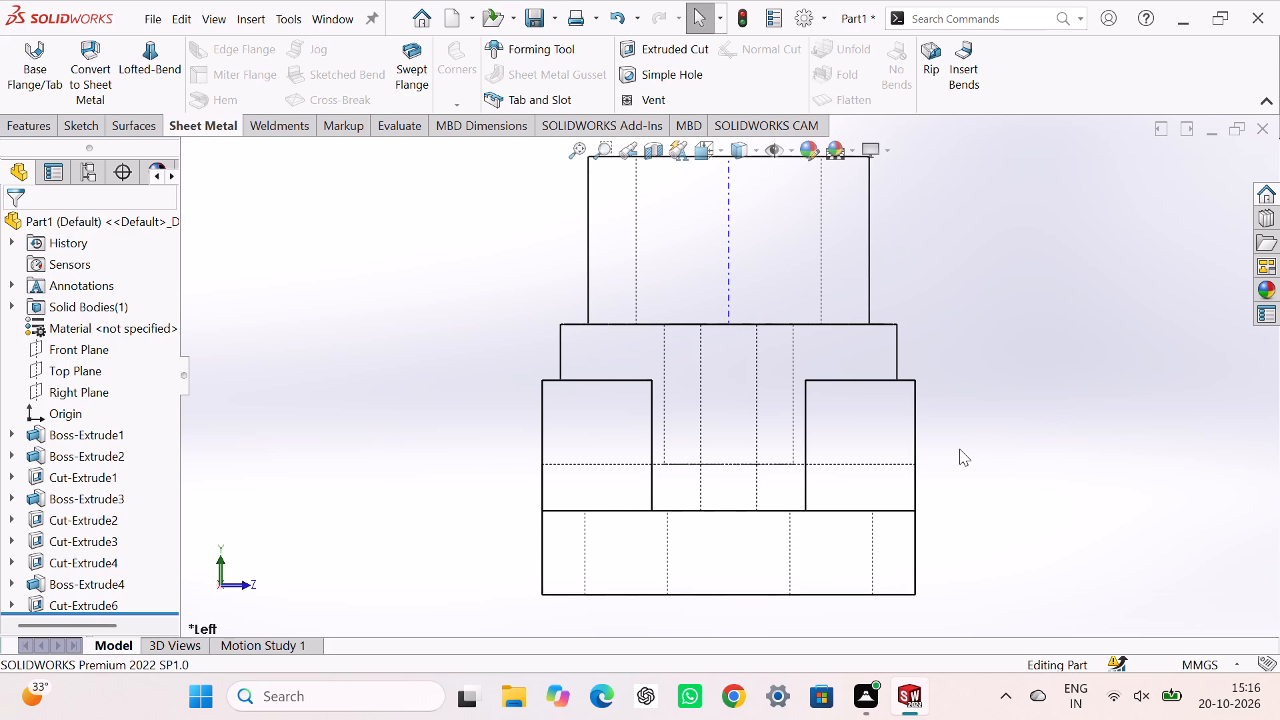
{"action": "key", "text": "ctrl+6"}
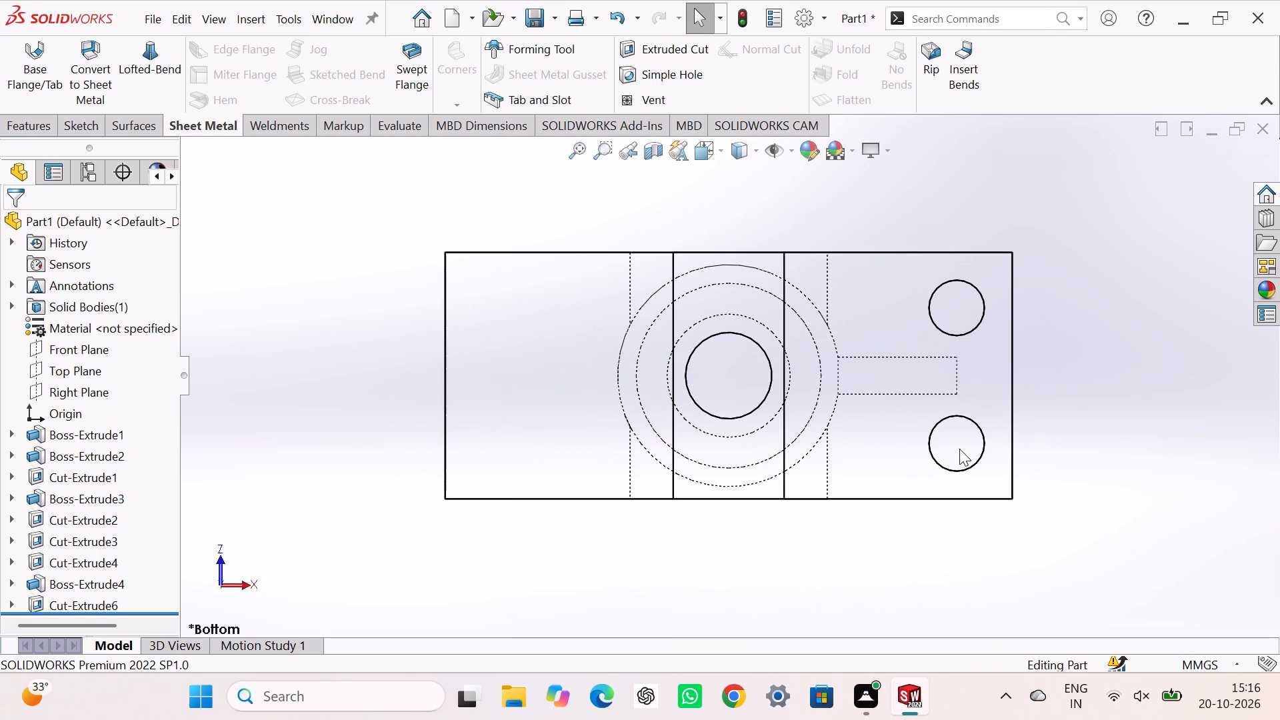
{"action": "key", "text": "ctrl+3"}
{"action": "key", "text": "ctrl+5"}
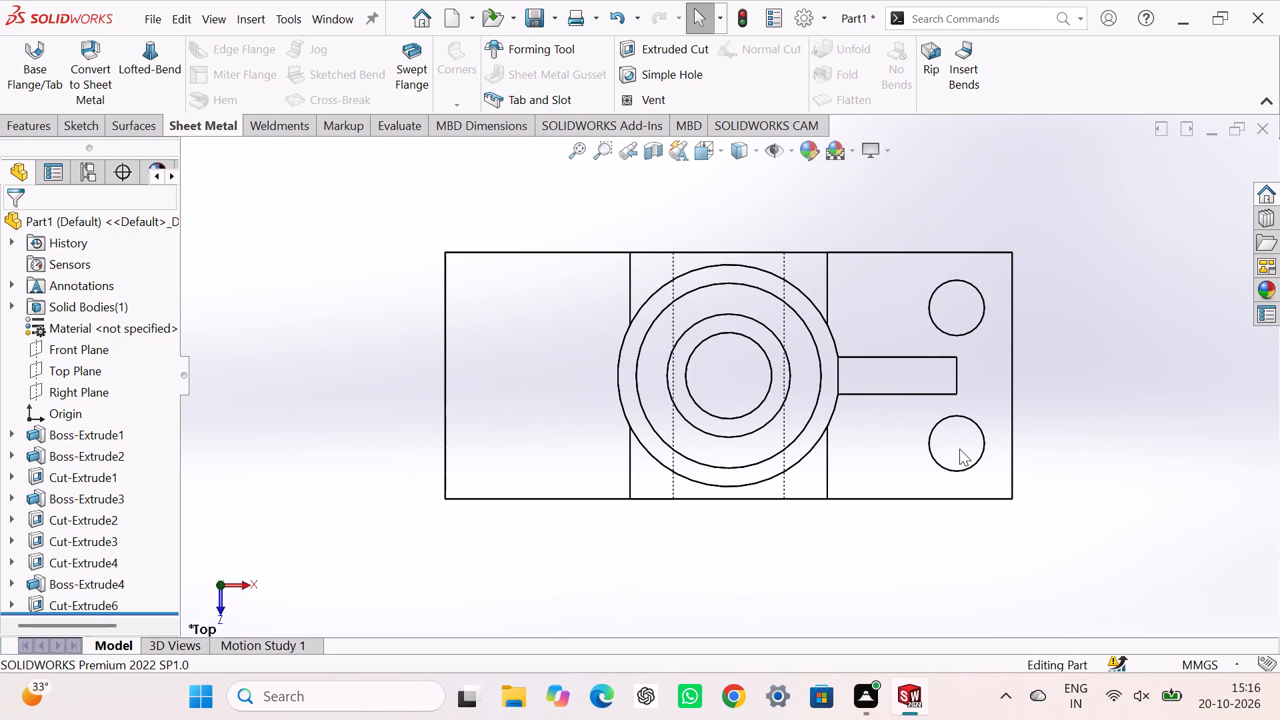
{"action": "key", "text": "ctrl+5"}
{"action": "key", "text": "ctrl+6"}
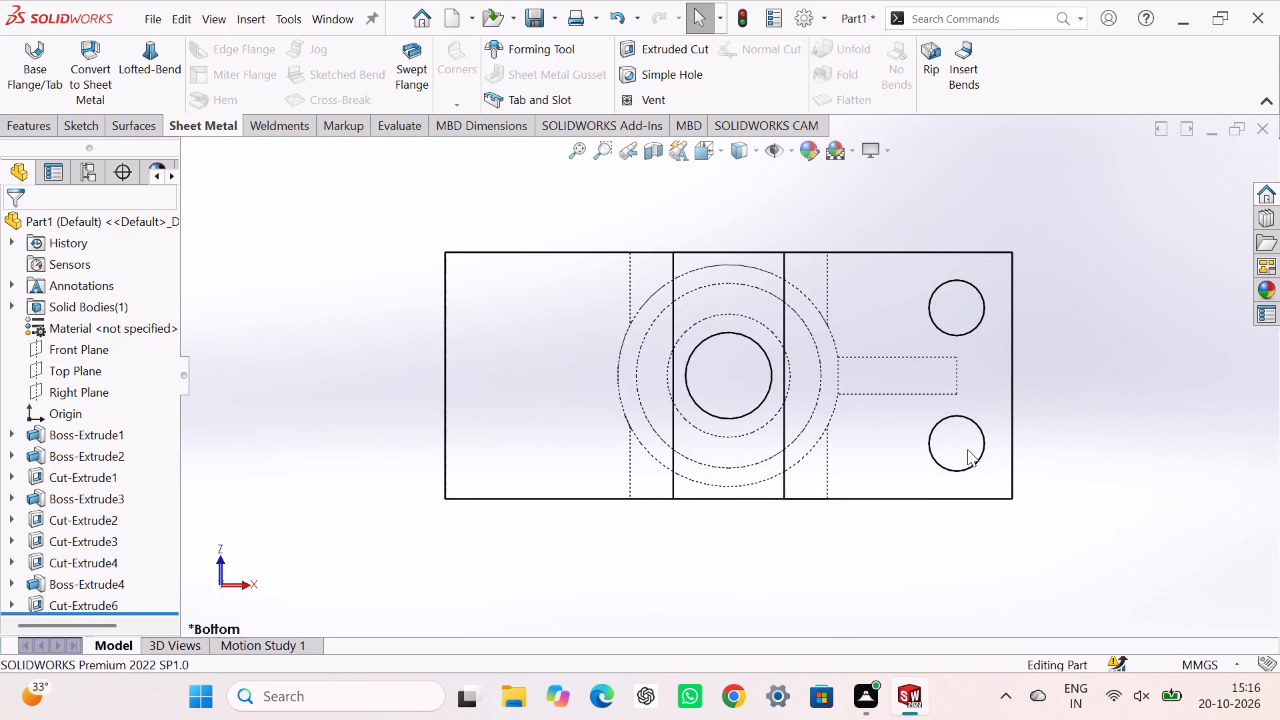
{"action": "key", "text": "ctrl+5"}
{"action": "left_click", "coordinate": [1083, 442], "text": "ctrl"}
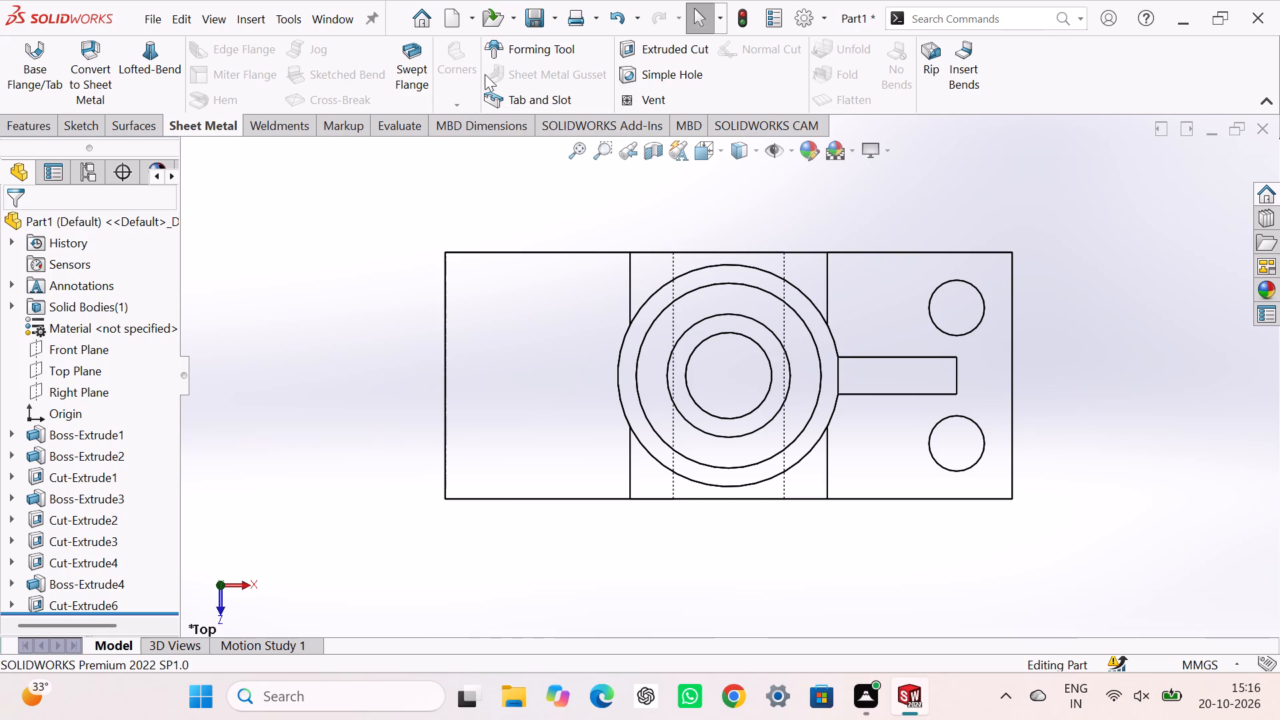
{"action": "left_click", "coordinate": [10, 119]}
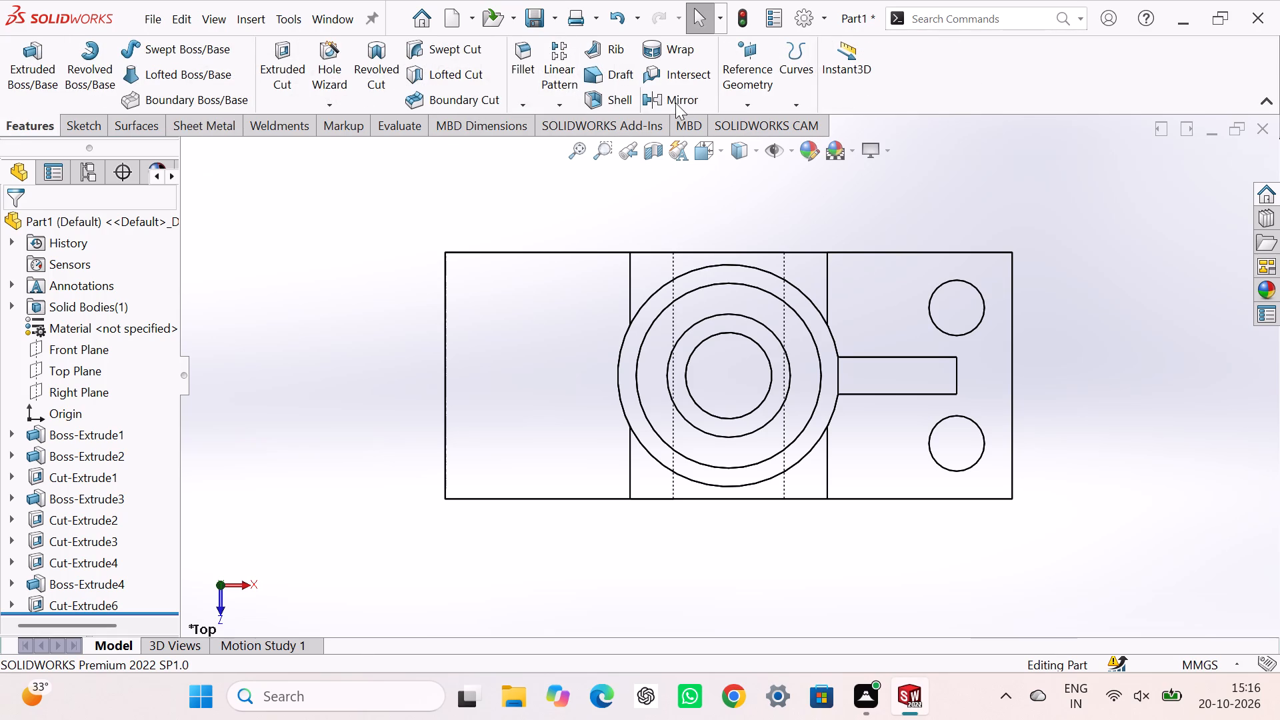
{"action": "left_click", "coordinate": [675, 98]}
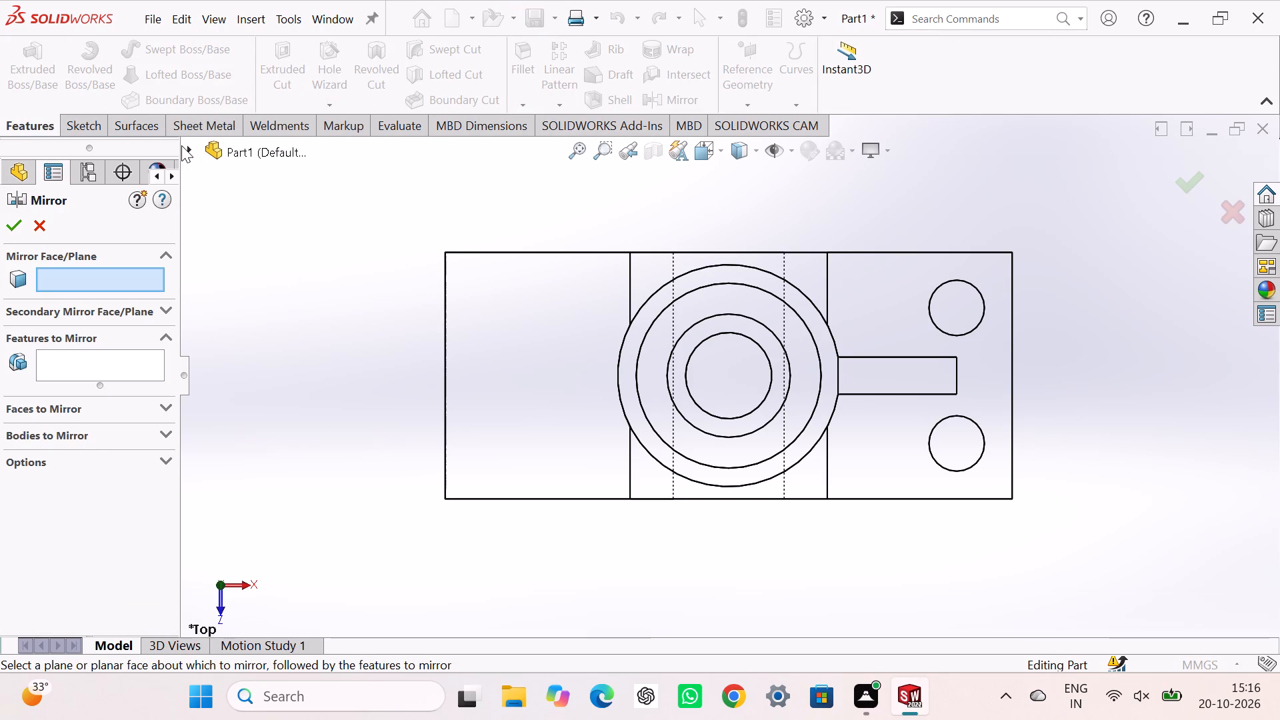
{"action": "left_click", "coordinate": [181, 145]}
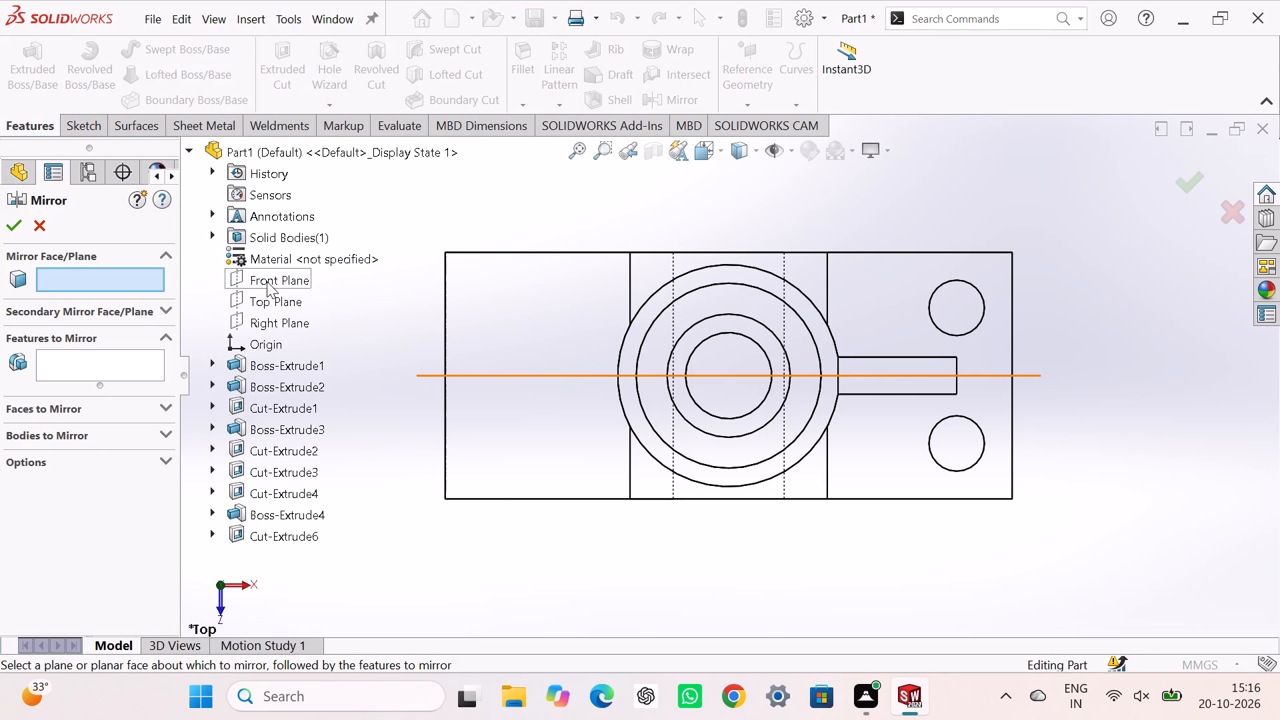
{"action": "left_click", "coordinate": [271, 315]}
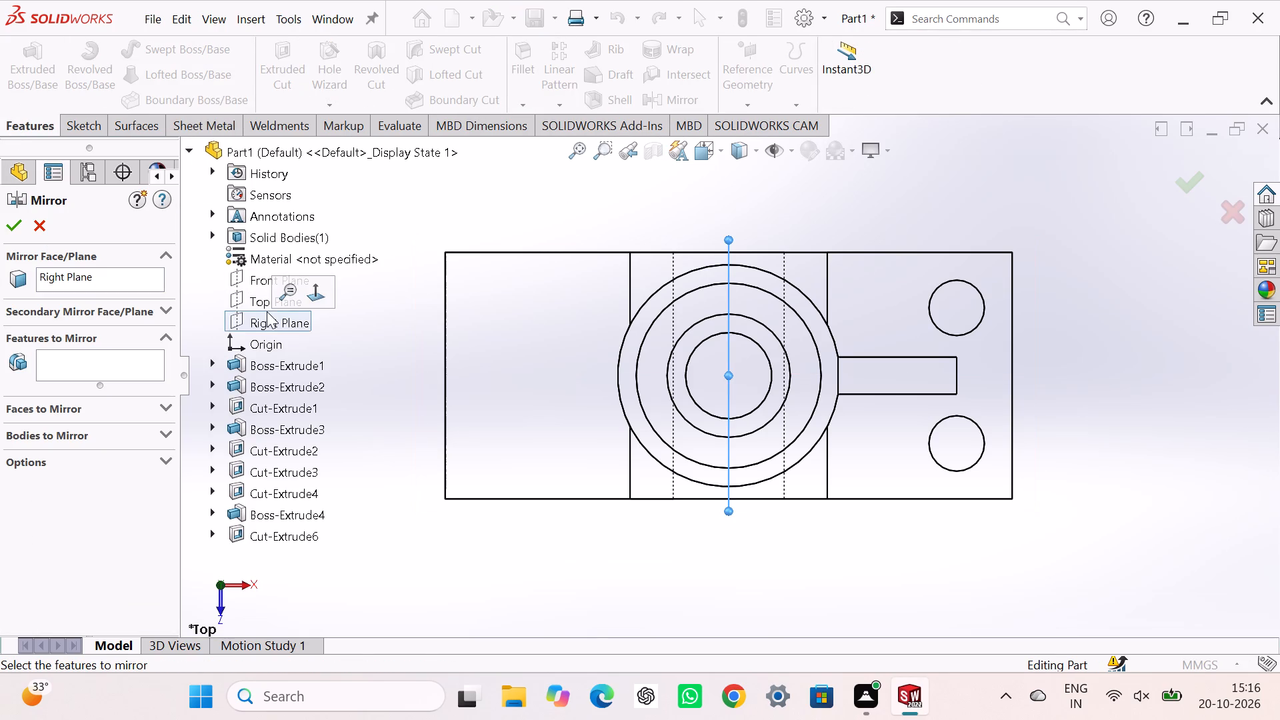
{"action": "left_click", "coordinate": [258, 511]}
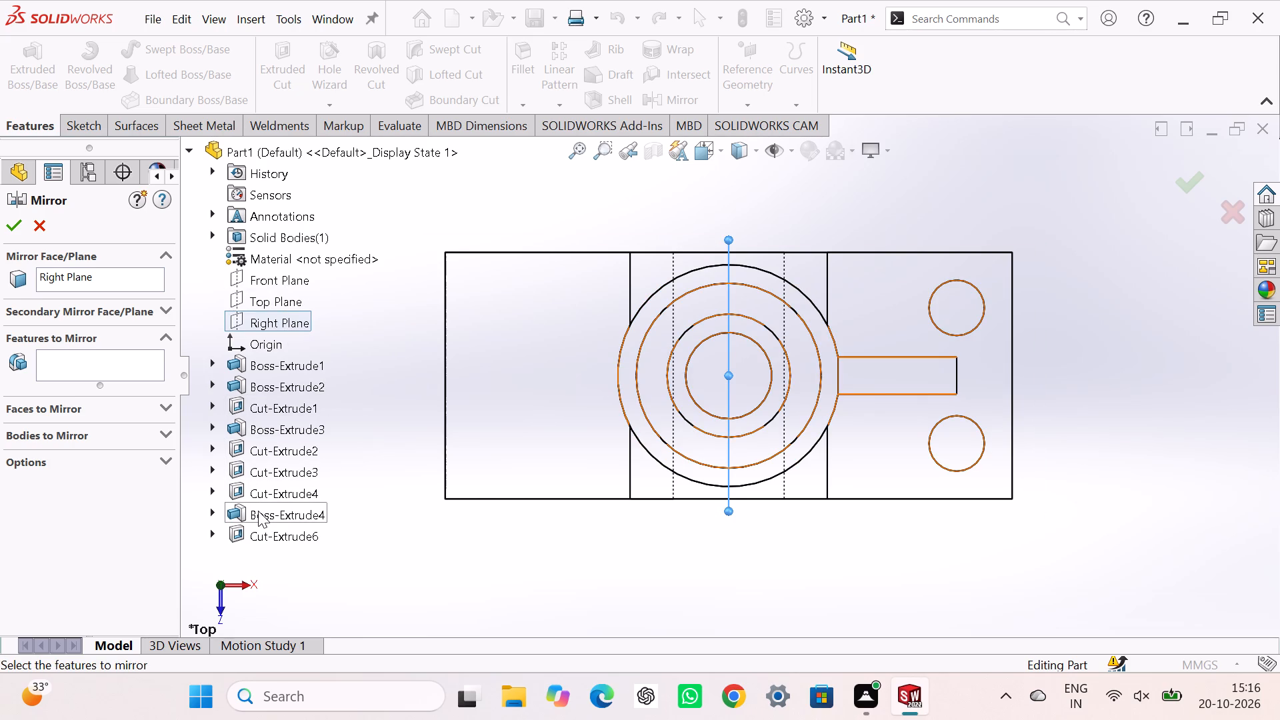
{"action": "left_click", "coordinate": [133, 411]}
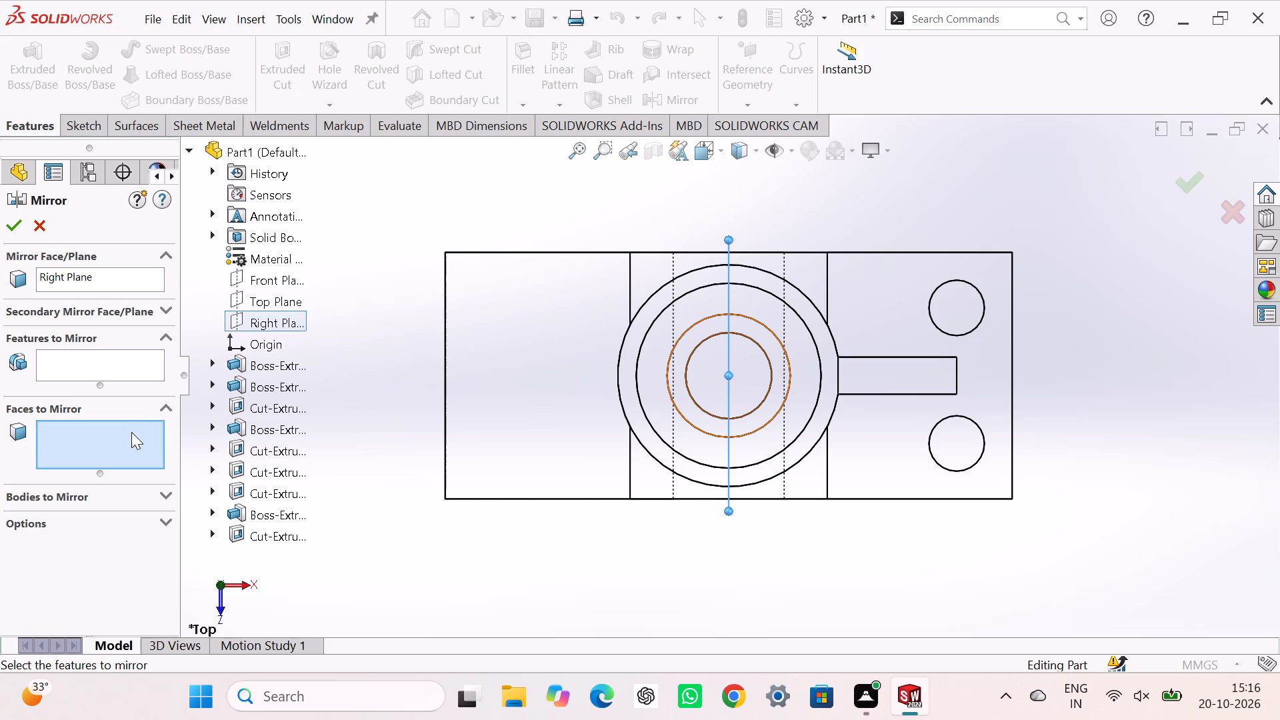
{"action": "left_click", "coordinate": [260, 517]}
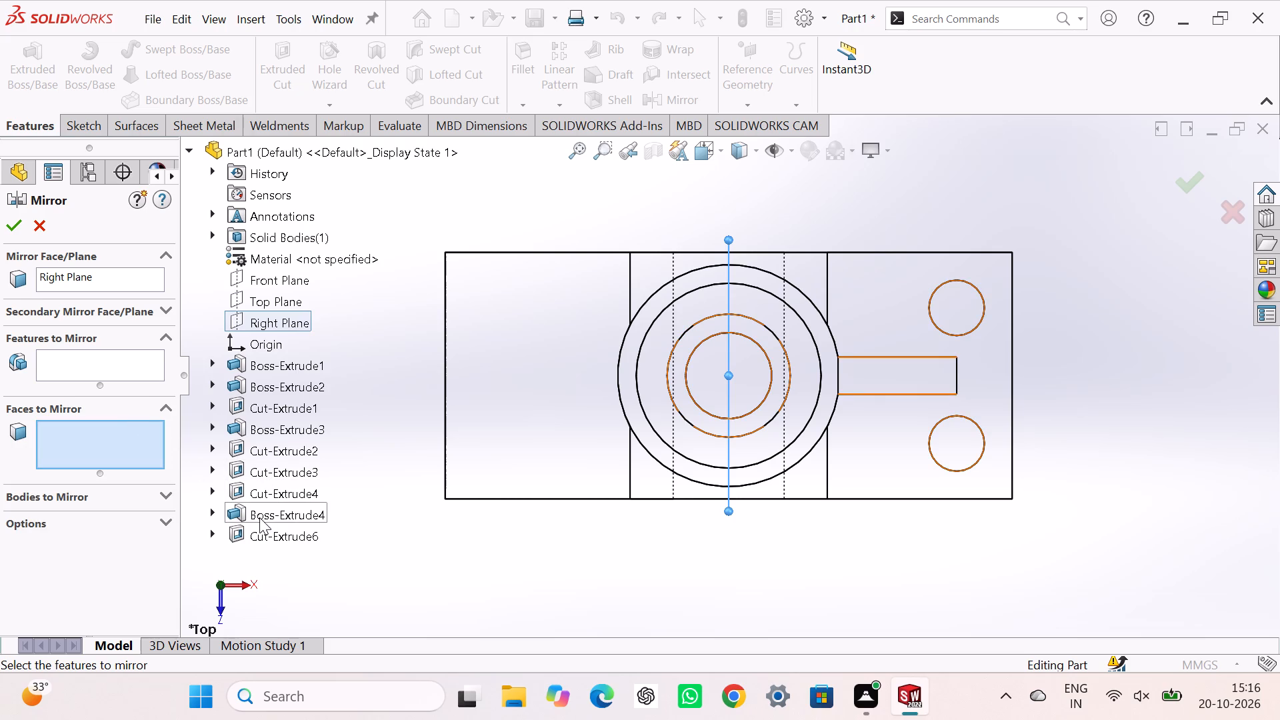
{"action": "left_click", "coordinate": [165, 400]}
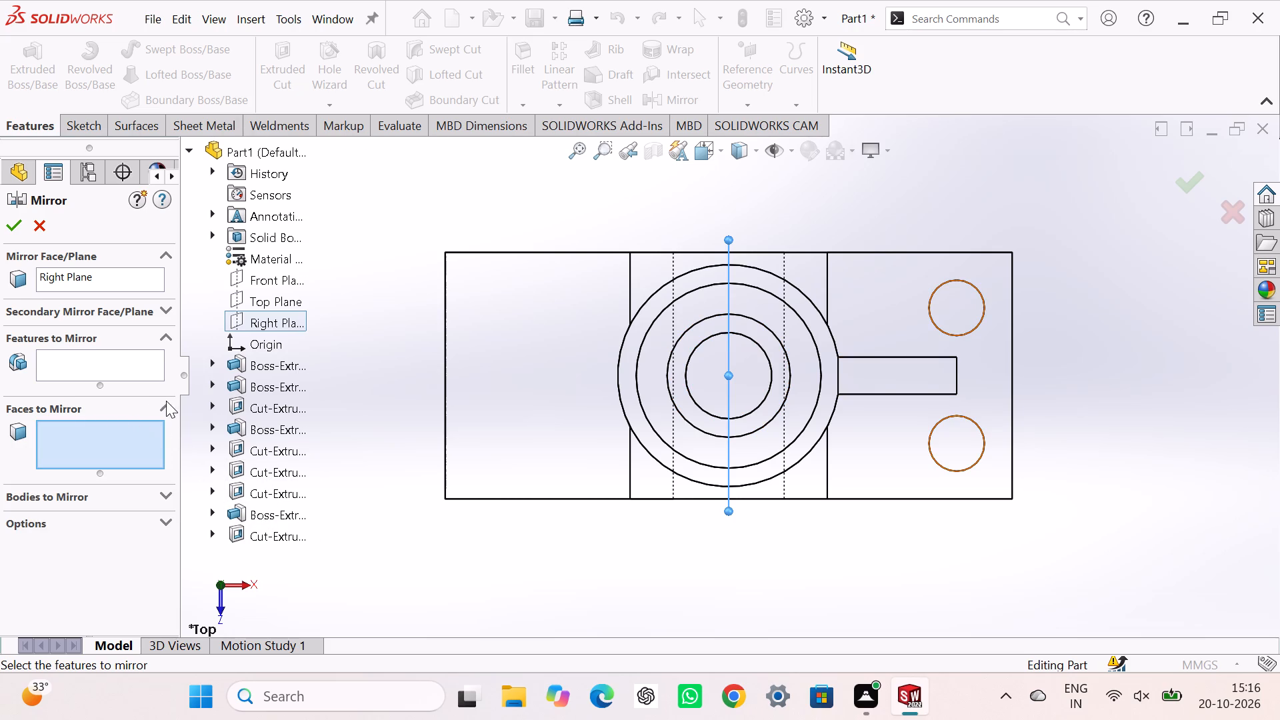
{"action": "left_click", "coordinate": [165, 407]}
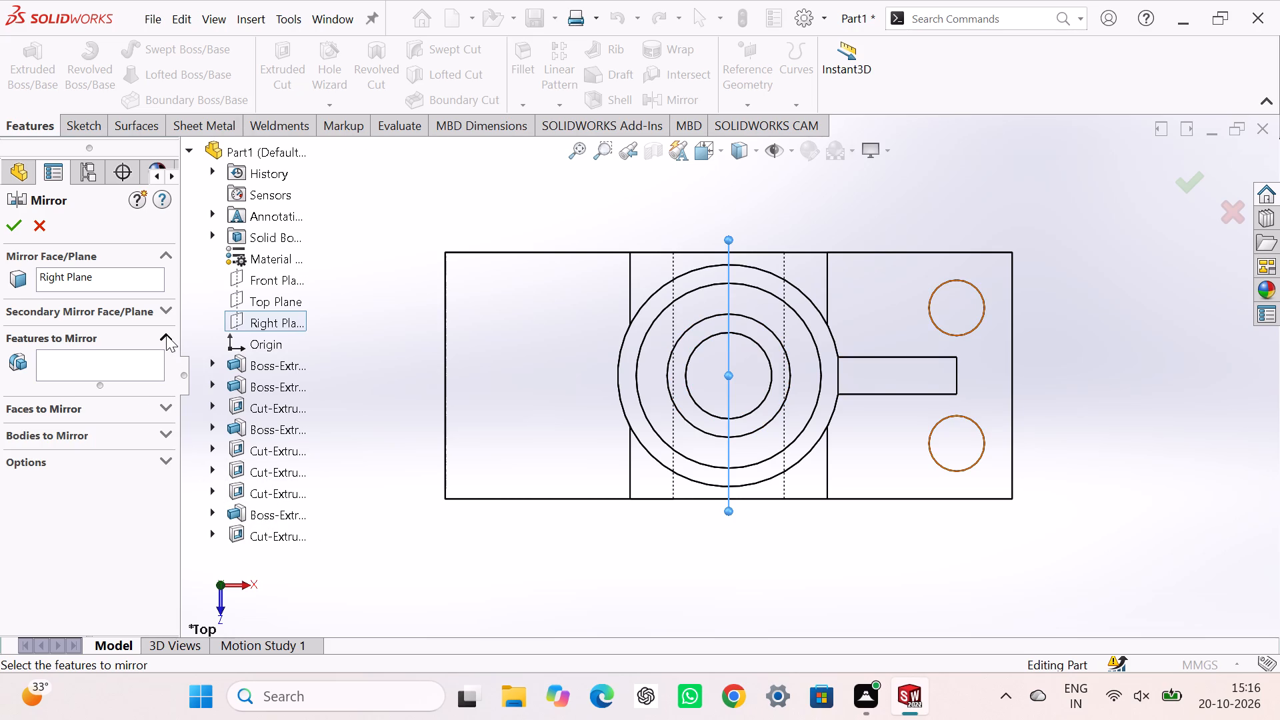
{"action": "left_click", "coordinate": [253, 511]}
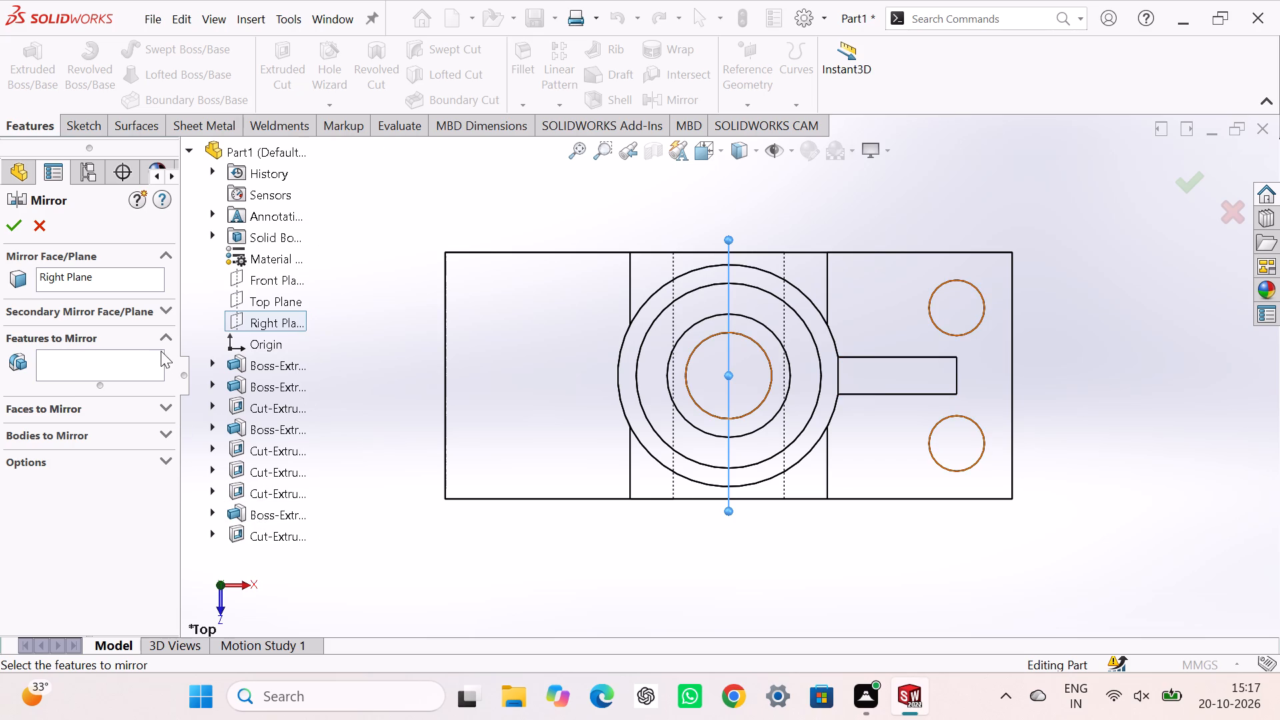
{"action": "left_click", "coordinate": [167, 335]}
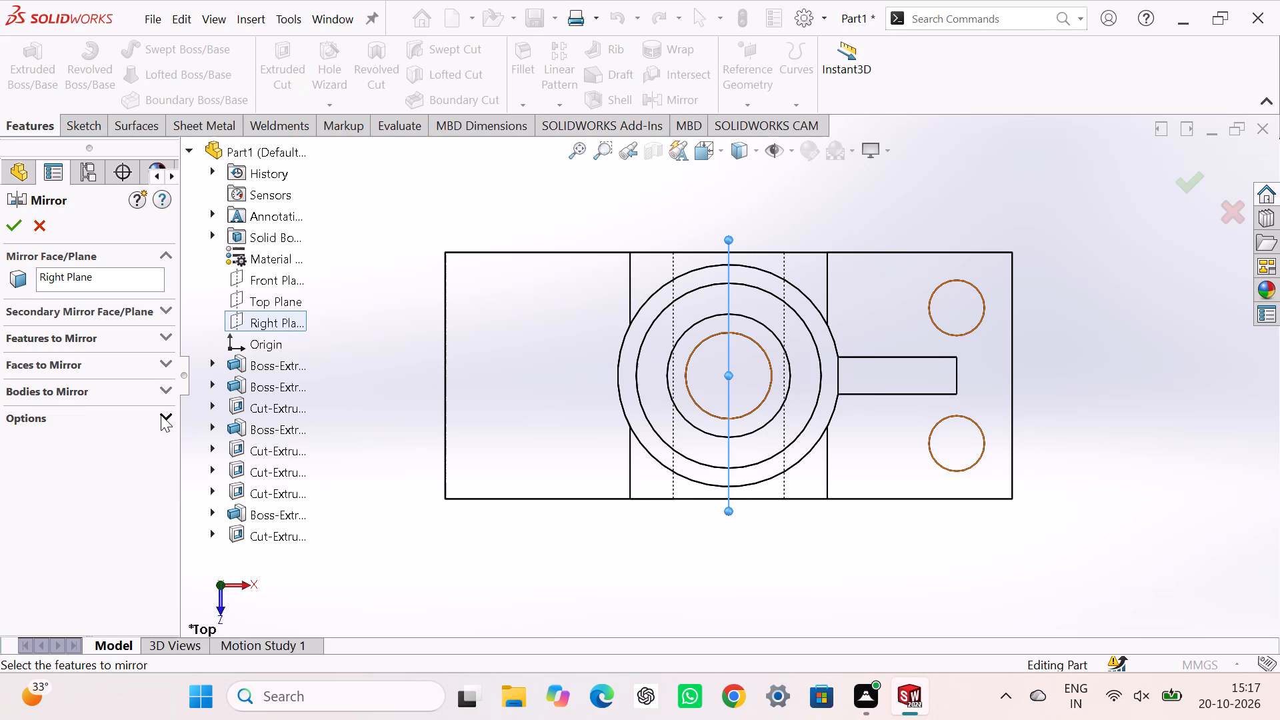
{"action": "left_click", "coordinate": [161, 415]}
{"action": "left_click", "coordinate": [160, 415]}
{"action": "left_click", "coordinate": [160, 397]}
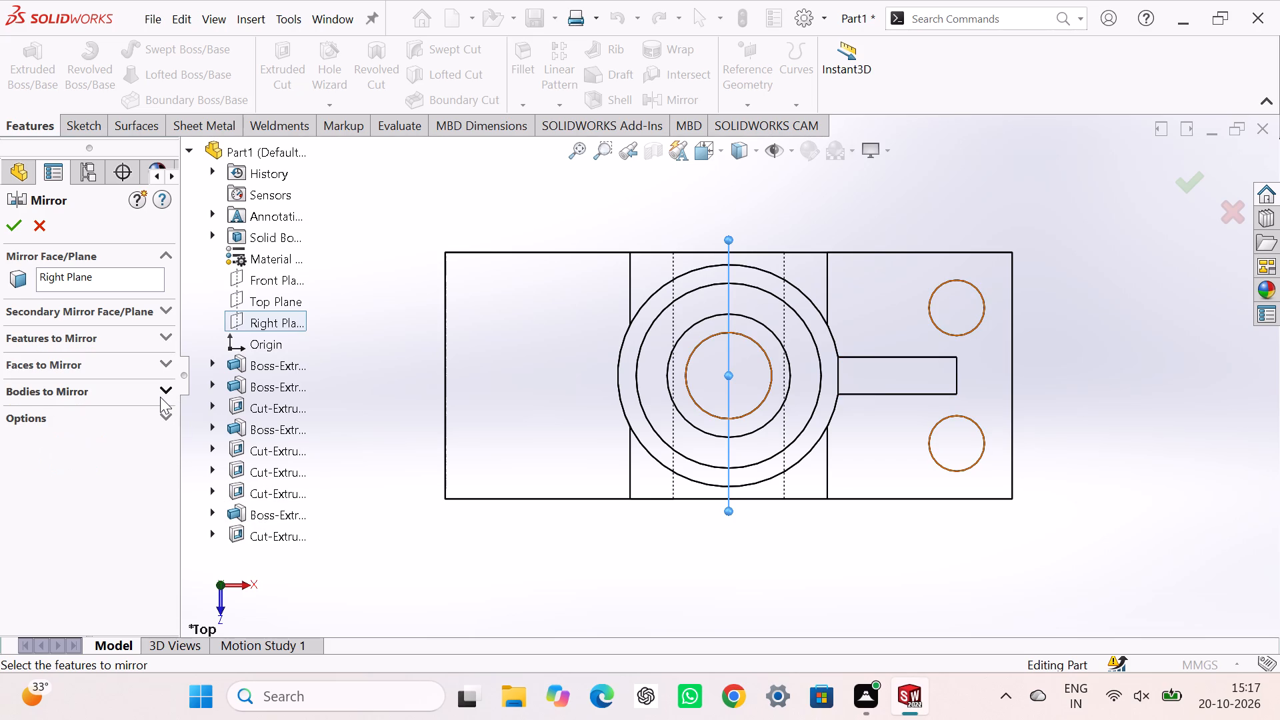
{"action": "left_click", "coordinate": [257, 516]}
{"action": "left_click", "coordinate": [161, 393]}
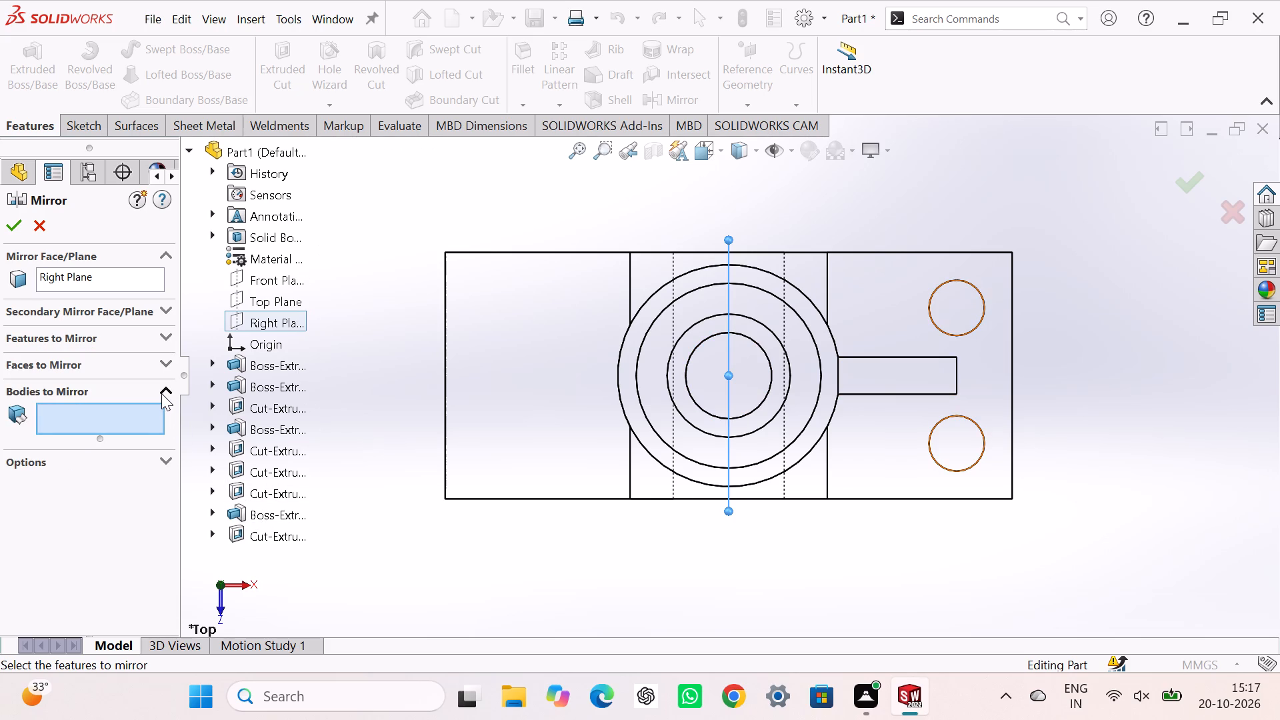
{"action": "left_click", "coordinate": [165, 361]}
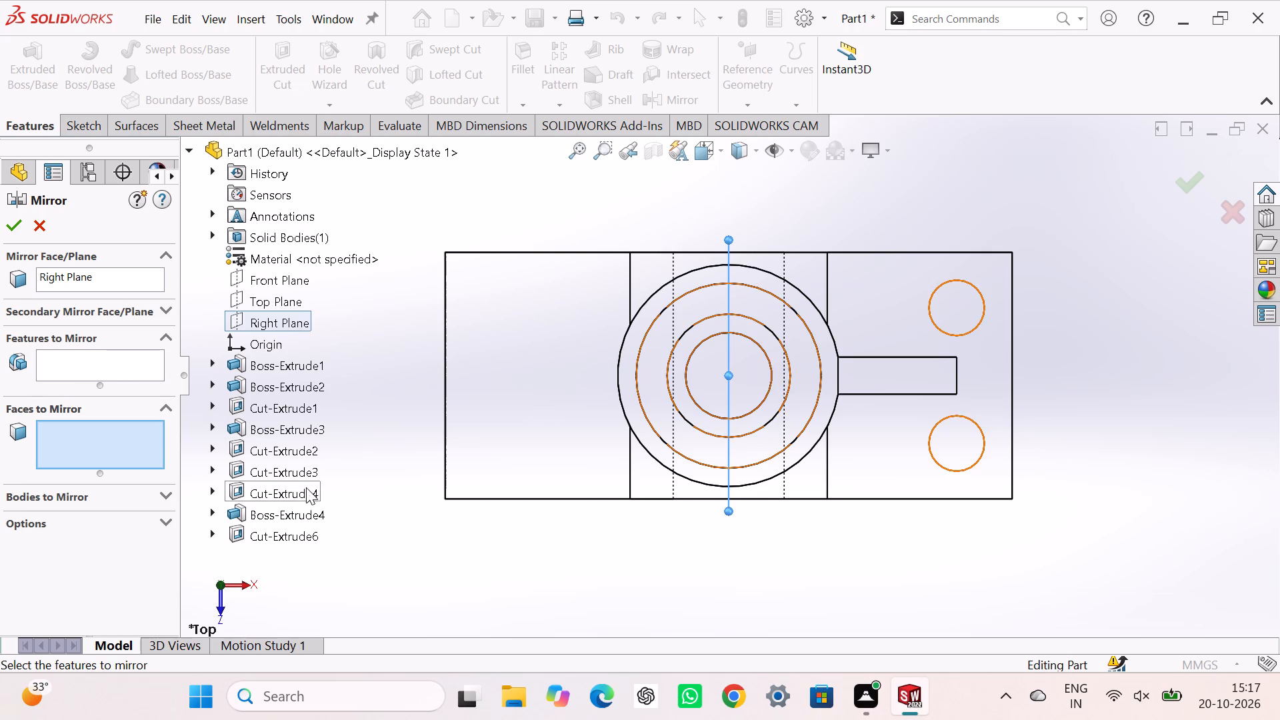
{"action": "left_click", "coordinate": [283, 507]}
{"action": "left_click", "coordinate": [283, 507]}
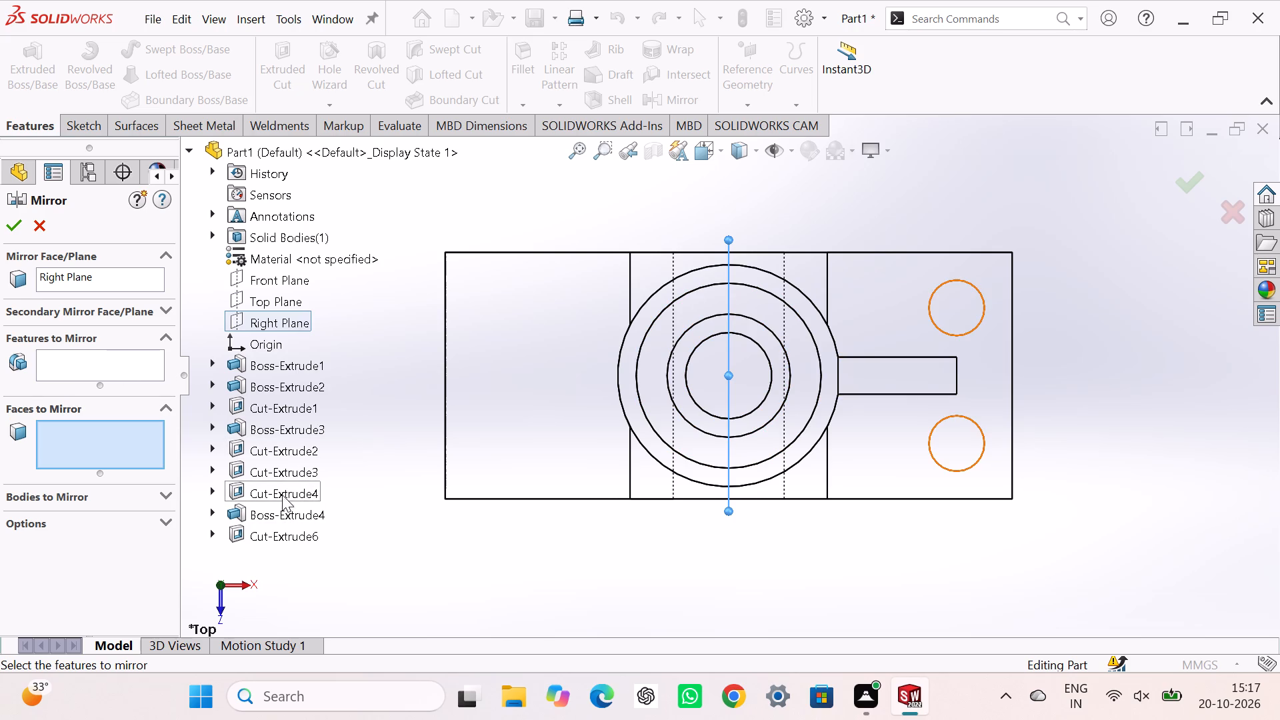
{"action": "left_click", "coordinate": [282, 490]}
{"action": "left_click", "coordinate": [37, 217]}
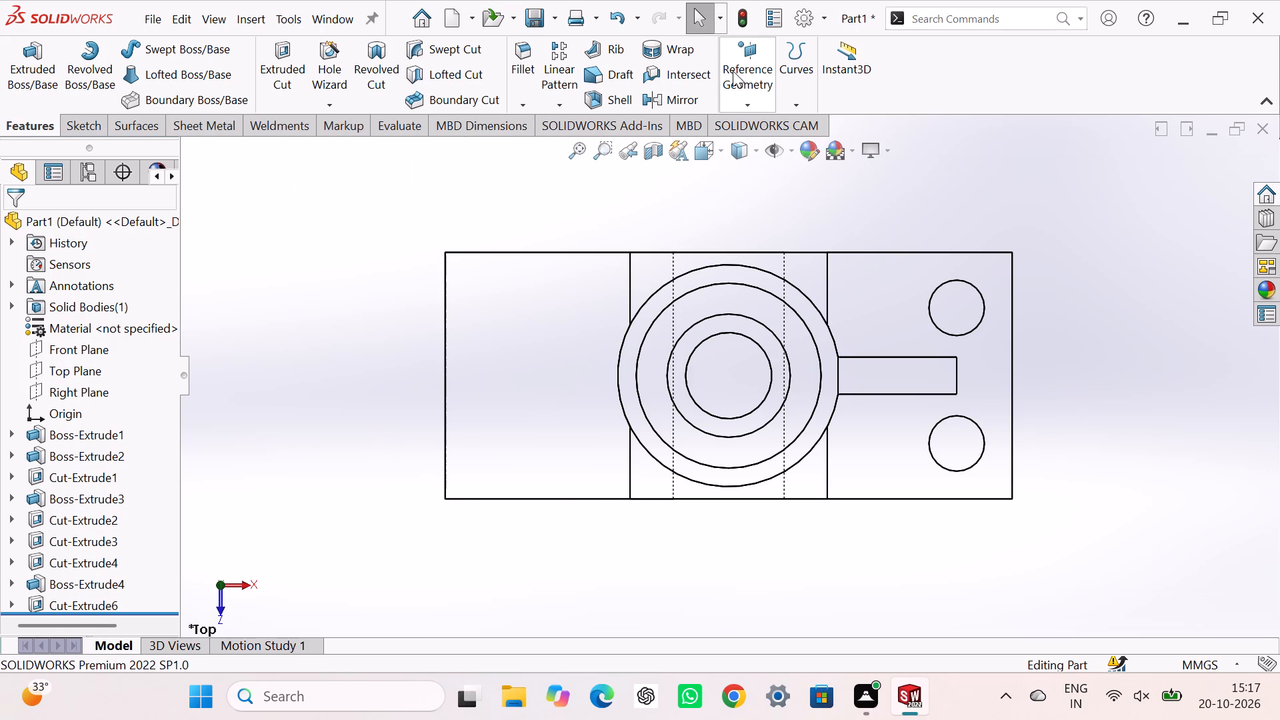
Set the part's display style to Shaded With Edges.
{"action": "left_click", "coordinate": [756, 152]}
{"action": "left_click", "coordinate": [746, 179]}
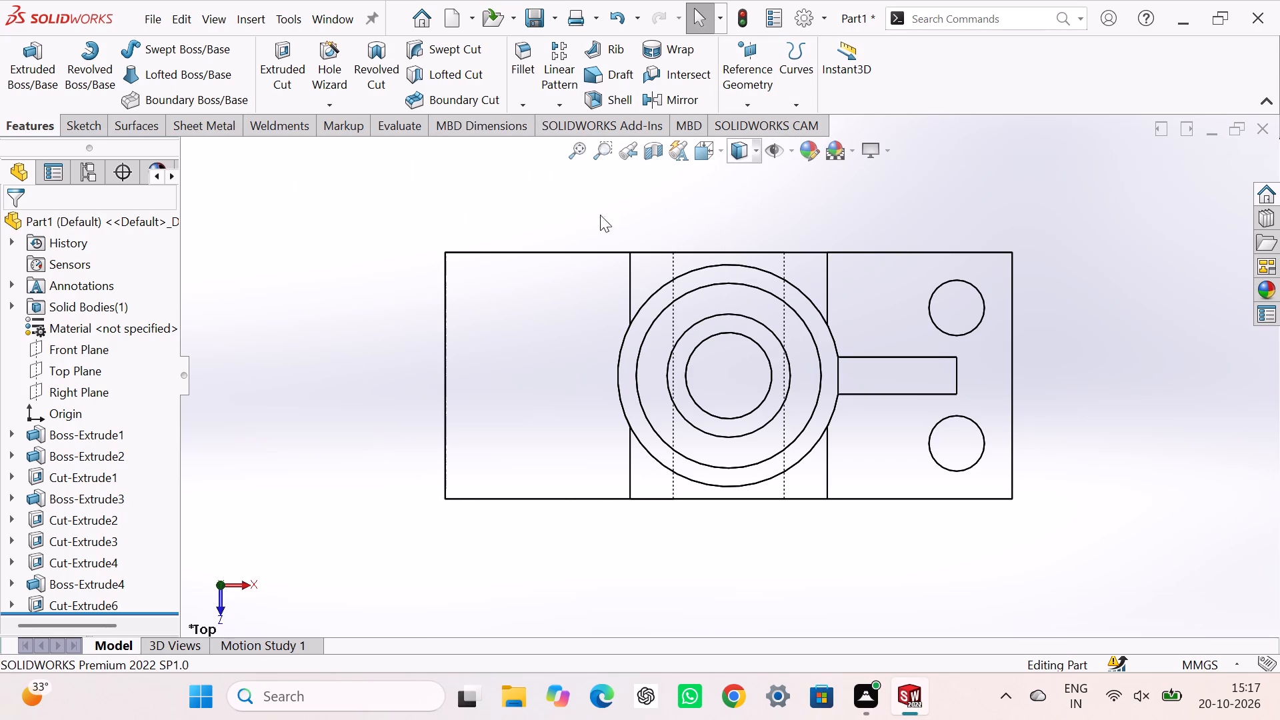
{"action": "left_click", "coordinate": [341, 247]}
Mirror the flange hole cut and the rib extrusion about the Right Plane onto the opposite flange.
{"action": "middle_click_drag", "start_coordinate": [311, 333], "coordinate": [317, 183]}
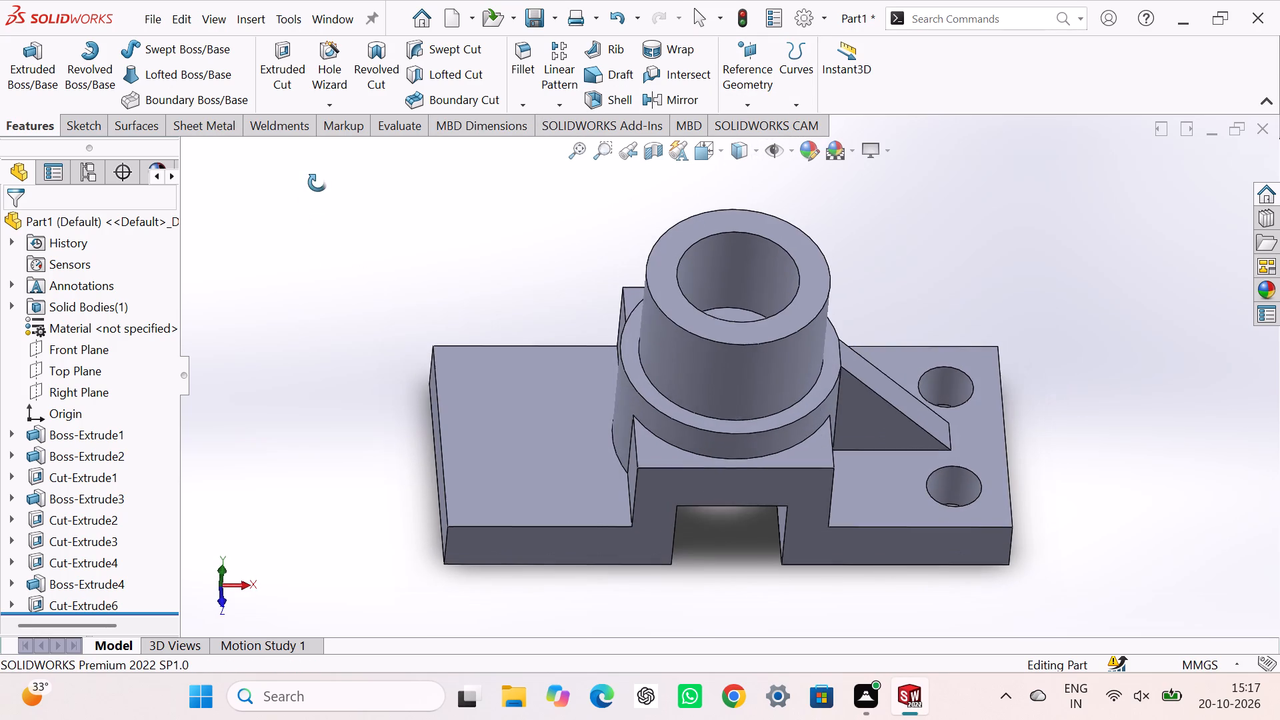
{"action": "middle_click_drag", "start_coordinate": [317, 183], "coordinate": [317, 179]}
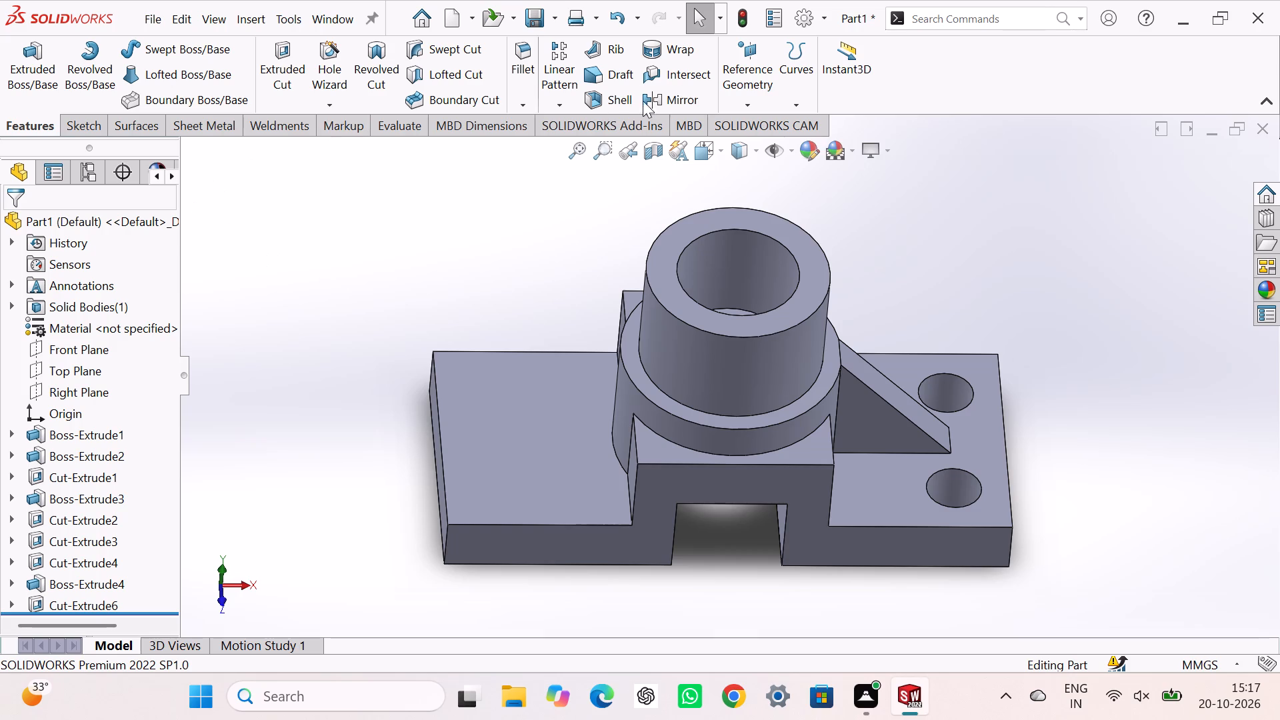
{"action": "left_click", "coordinate": [675, 95]}
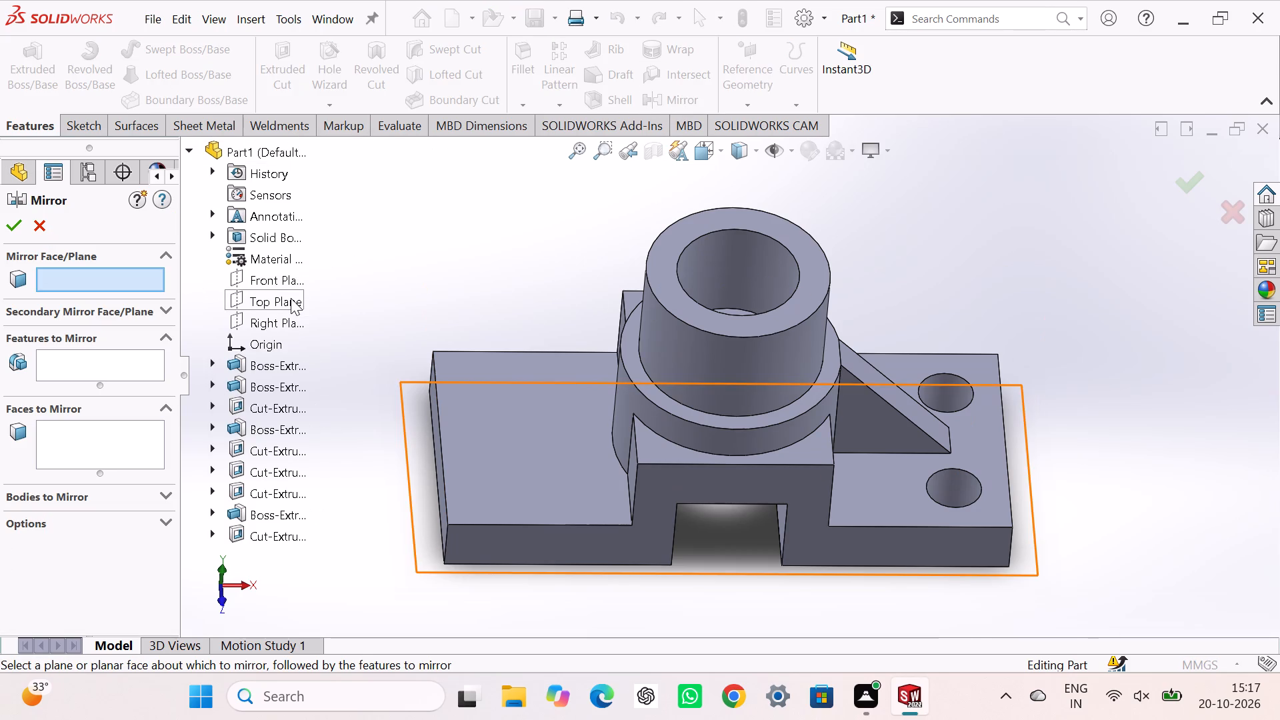
{"action": "left_click", "coordinate": [287, 329]}
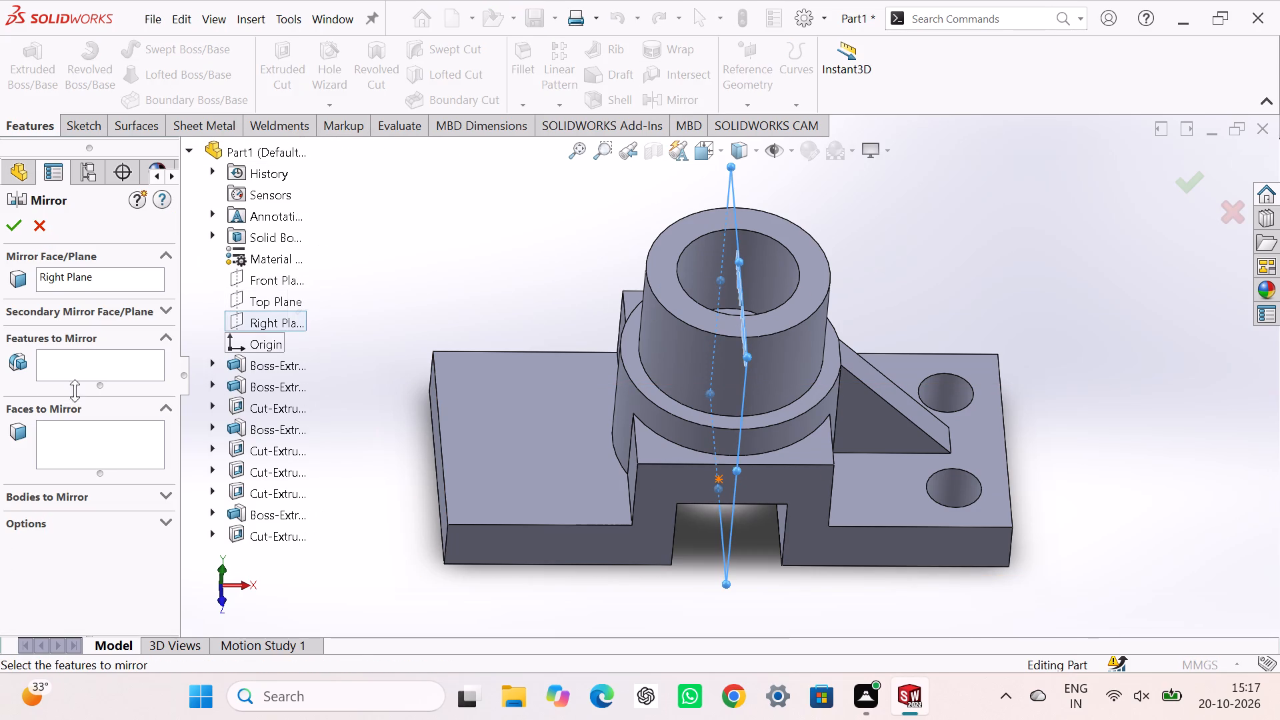
{"action": "left_click", "coordinate": [278, 477]}
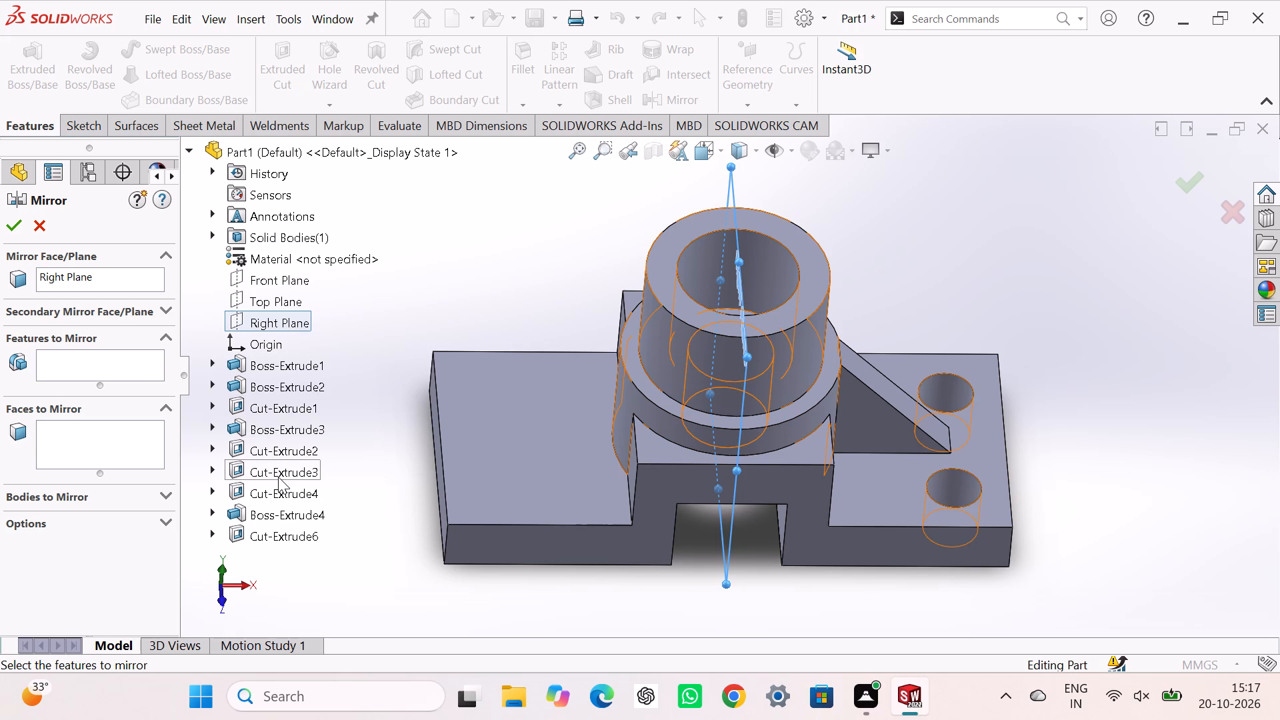
{"action": "left_click", "coordinate": [955, 391]}
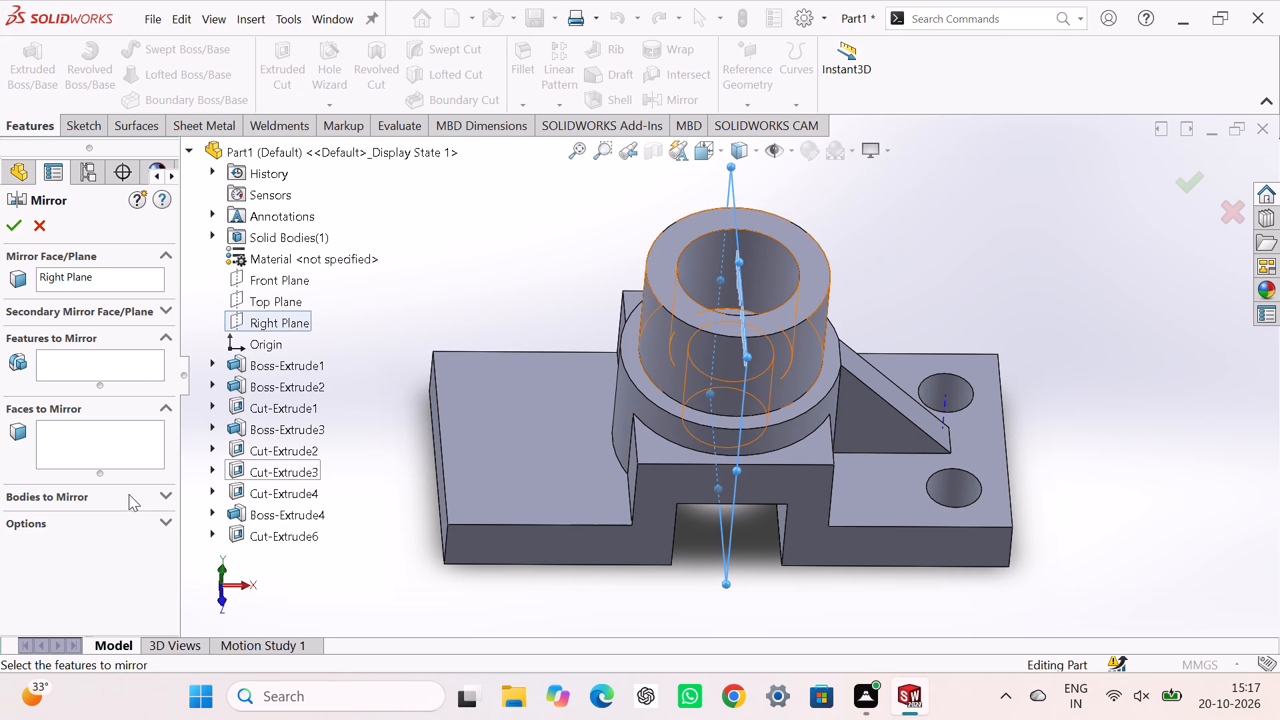
{"action": "left_click", "coordinate": [137, 365]}
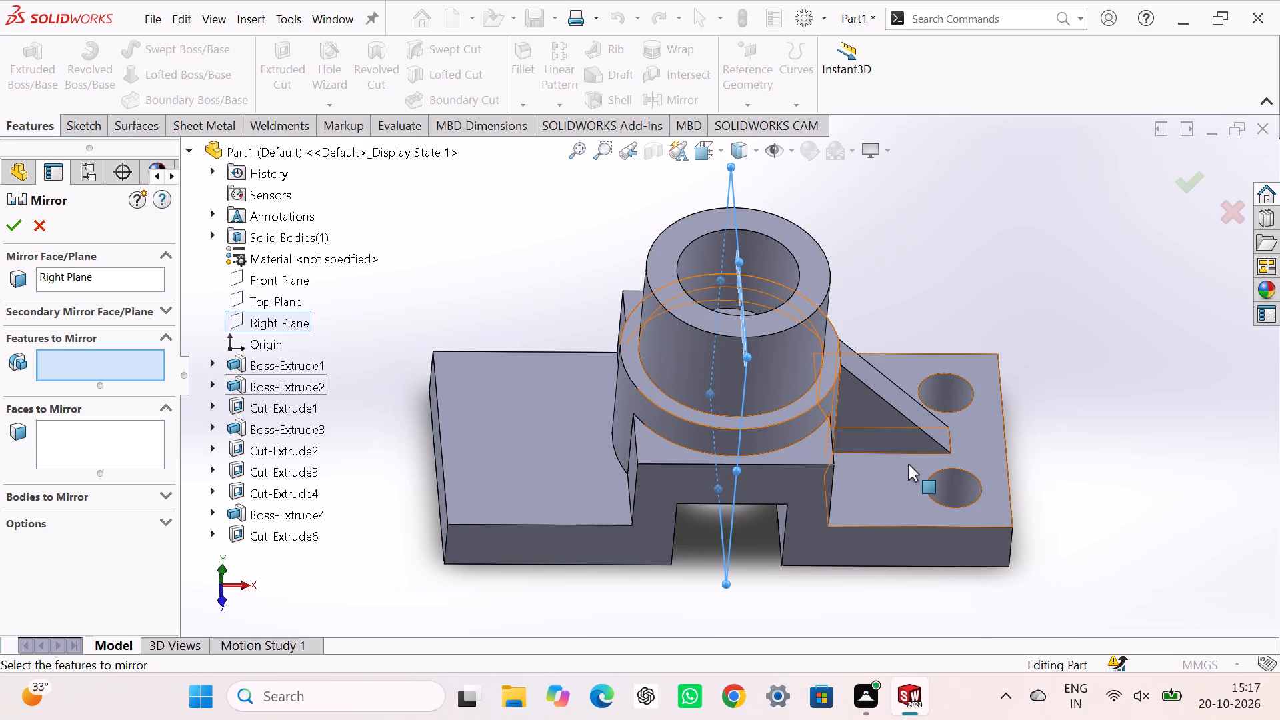
{"action": "left_click", "coordinate": [949, 390]}
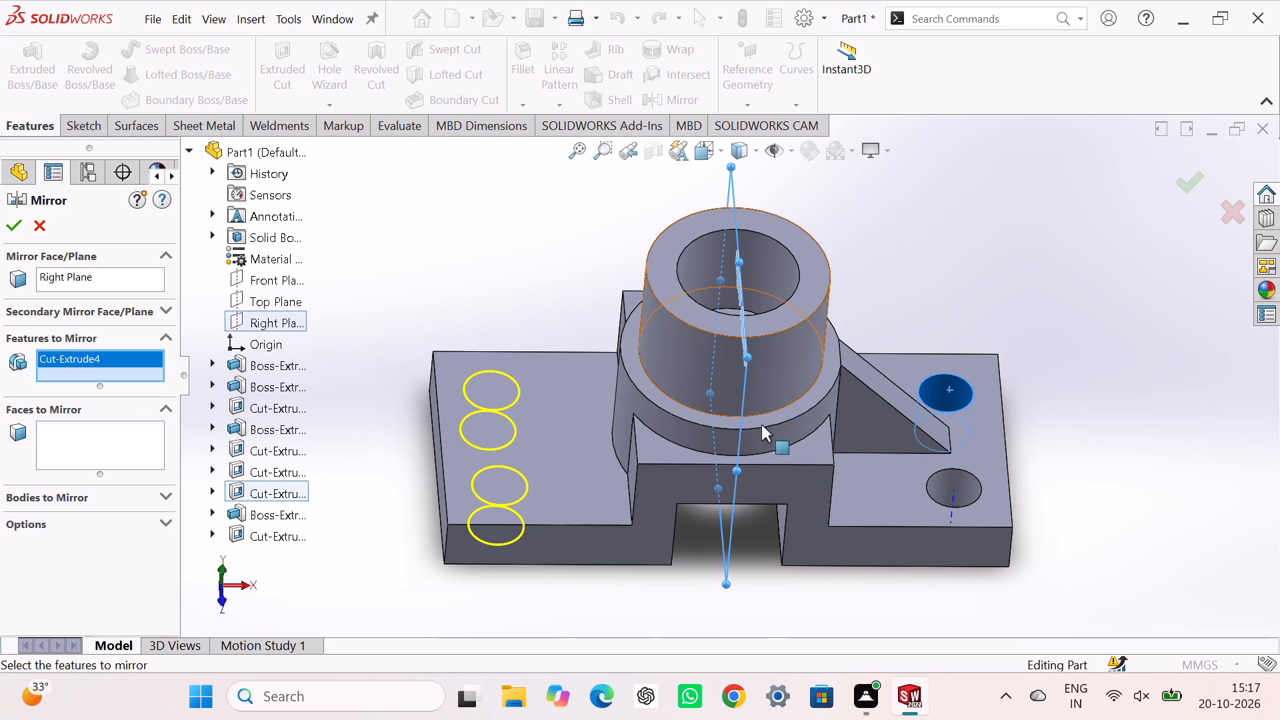
{"action": "left_click", "coordinate": [863, 422]}
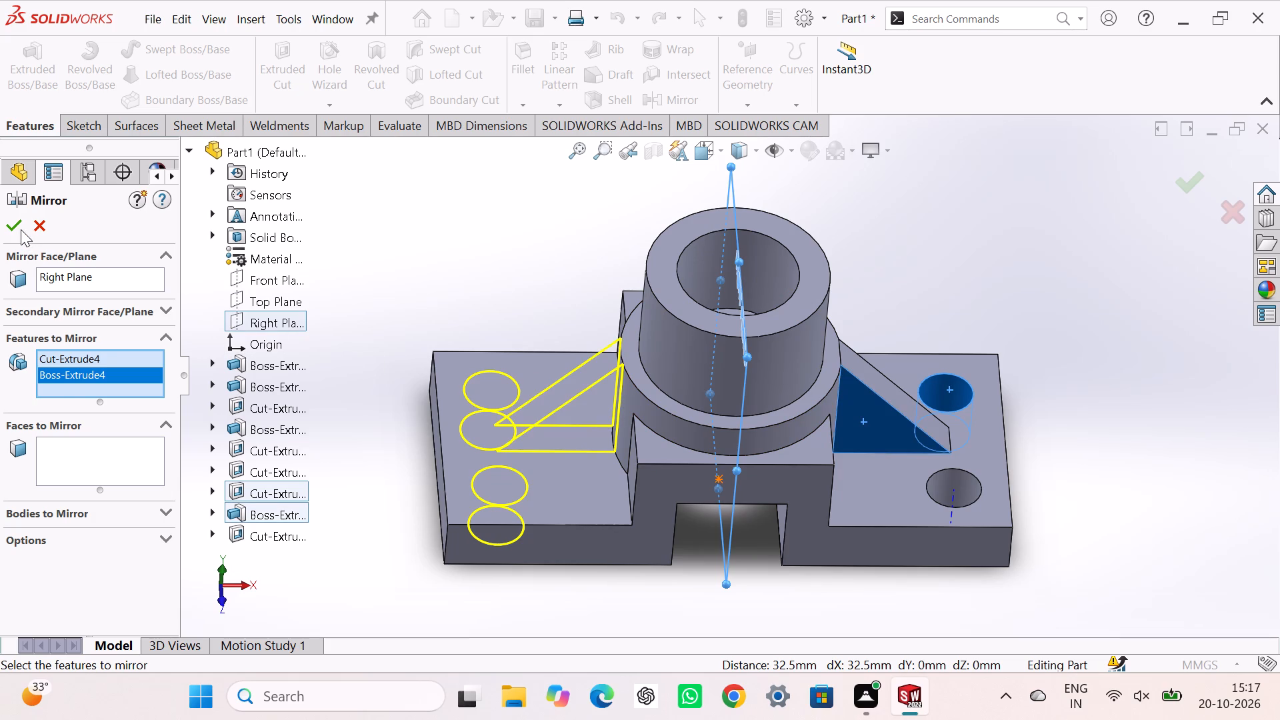
{"action": "left_click", "coordinate": [21, 229]}
{"action": "left_click", "coordinate": [321, 267]}
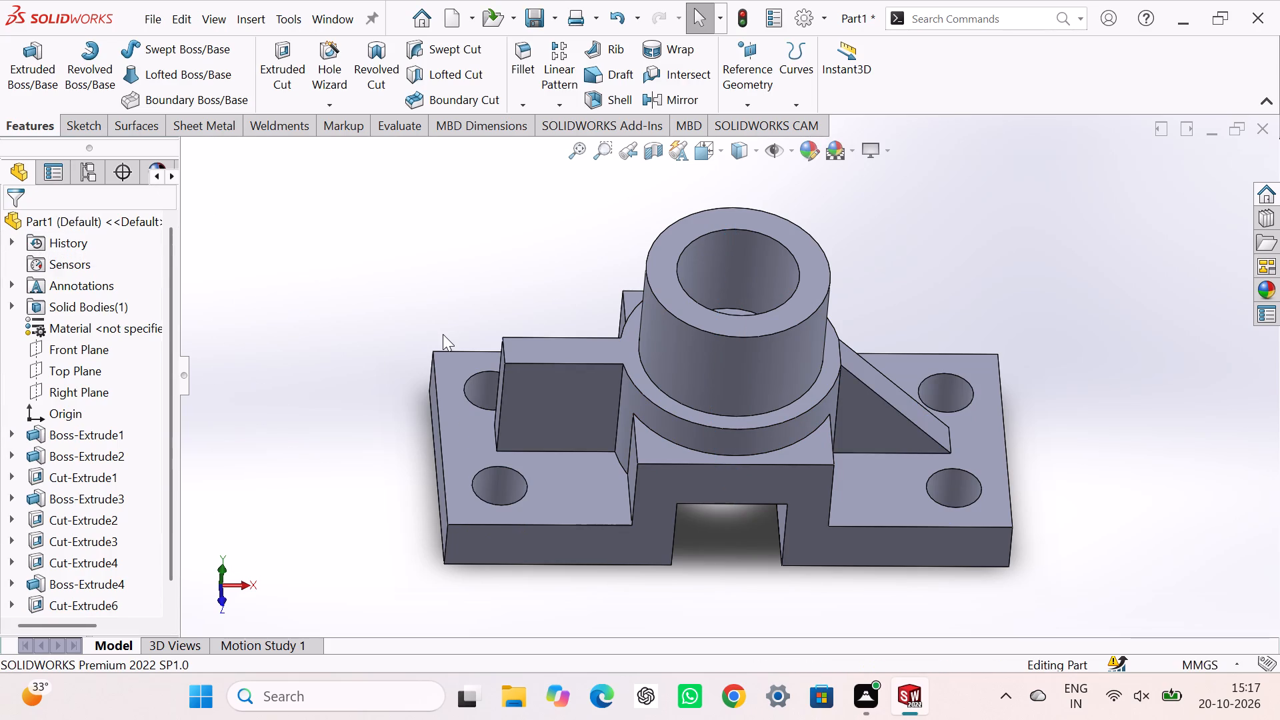
Sketch a triangle about 19 mm wide and 20 mm high on the mirrored rib's front face, spanning its upper outer half along the diagonal.
{"action": "middle_click_drag", "start_coordinate": [443, 334], "coordinate": [437, 245]}
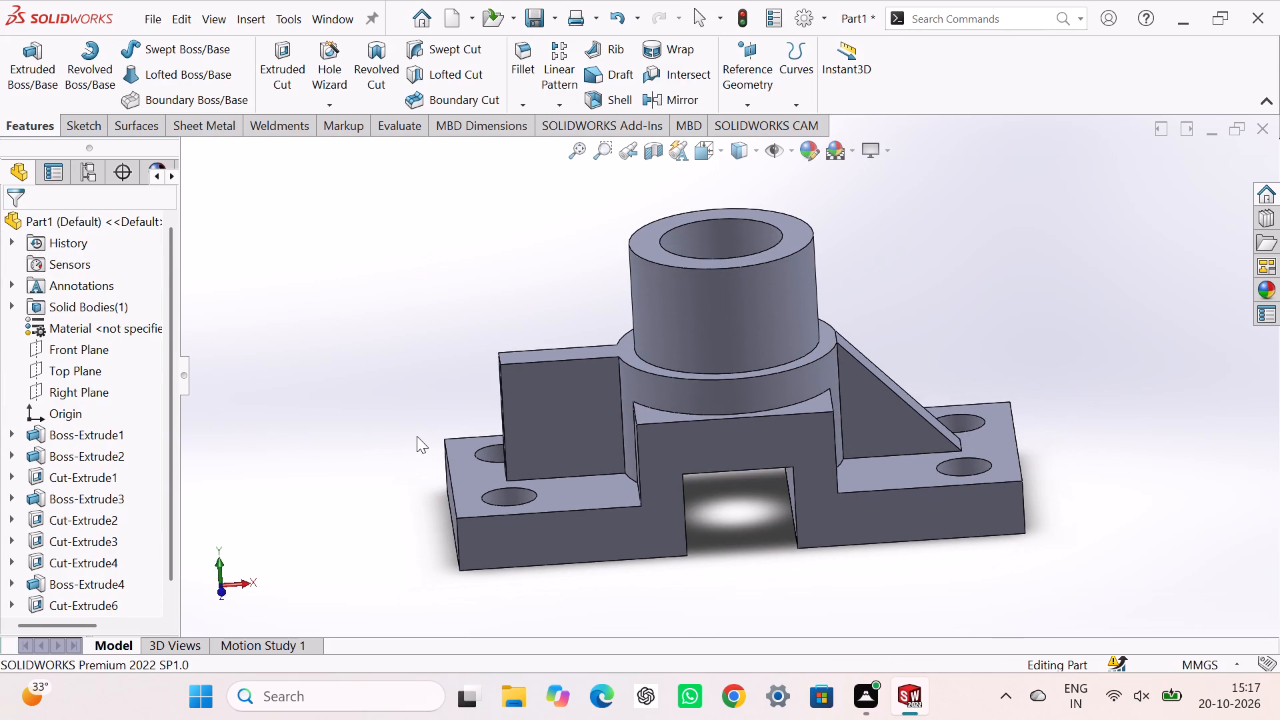
{"action": "middle_click_drag", "start_coordinate": [417, 436], "coordinate": [421, 424]}
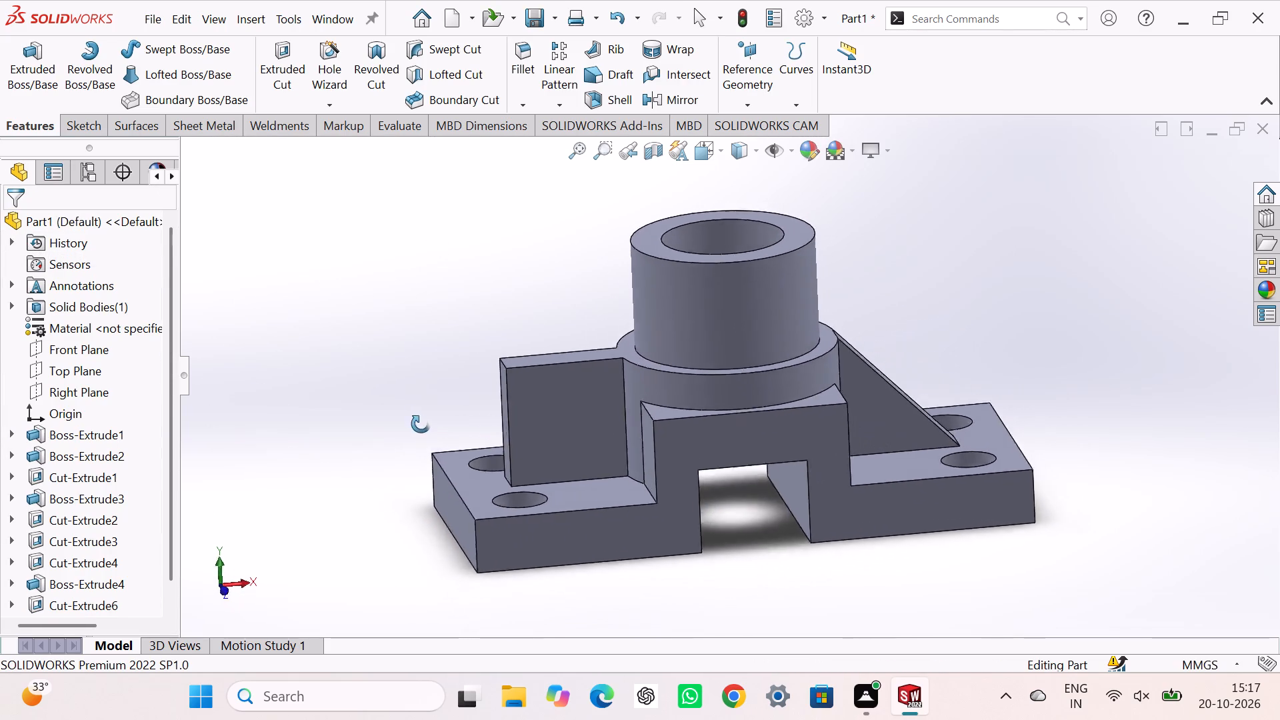
{"action": "middle_click_drag", "start_coordinate": [421, 424], "coordinate": [397, 436]}
{"action": "scroll", "coordinate": [399, 433], "scroll_direction": "down", "scroll_amount": 2}
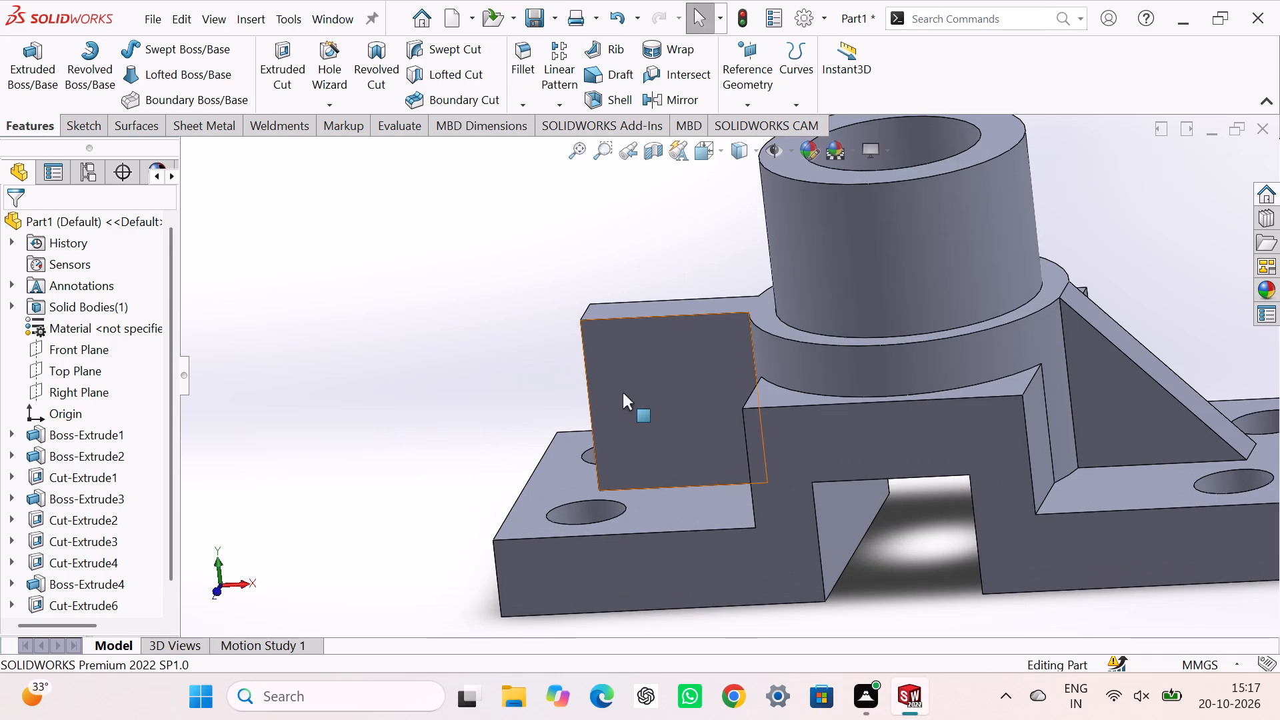
{"action": "left_click", "coordinate": [631, 391]}
{"action": "left_click", "coordinate": [696, 349]}
{"action": "left_click", "coordinate": [265, 347]}
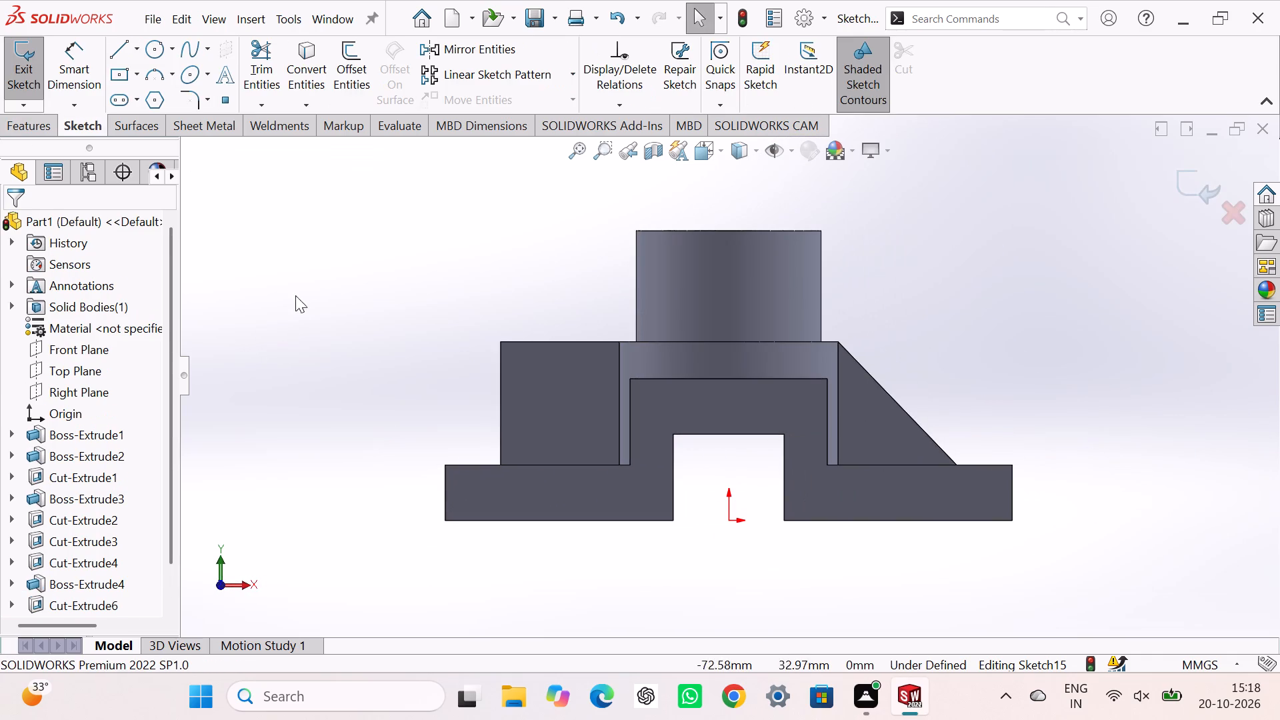
{"action": "left_click", "coordinate": [107, 49]}
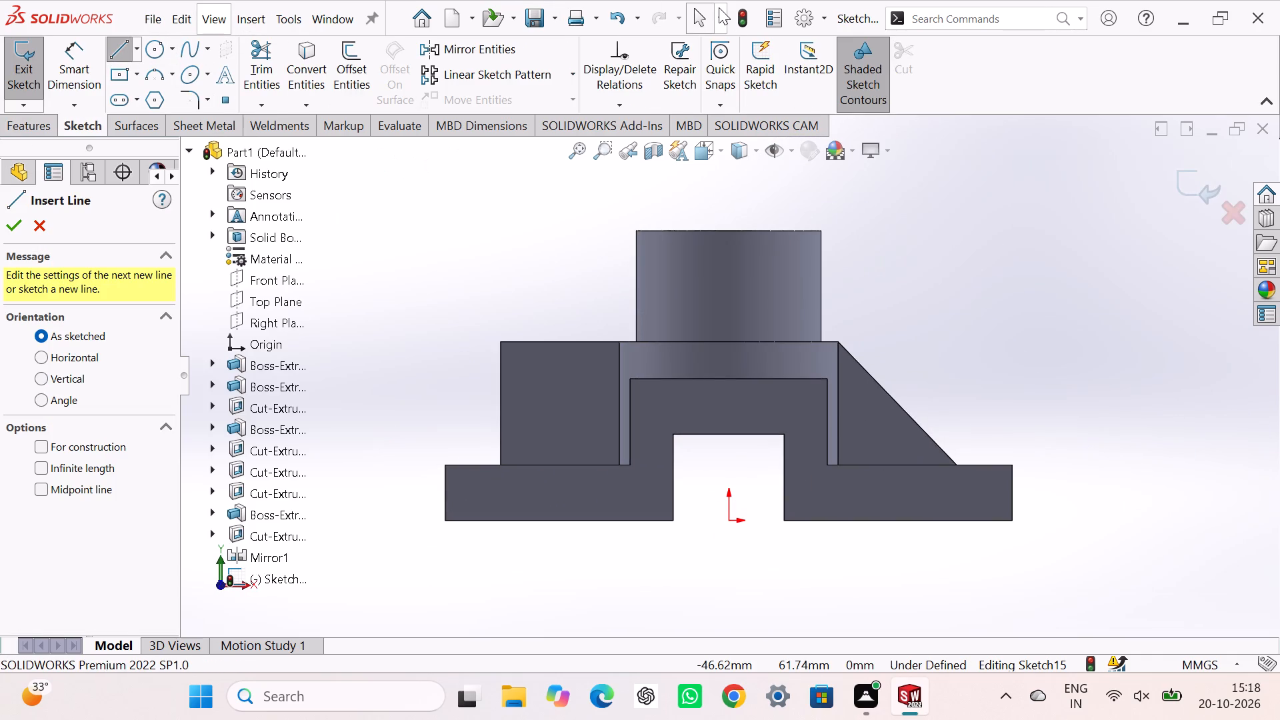
{"action": "left_click", "coordinate": [619, 341]}
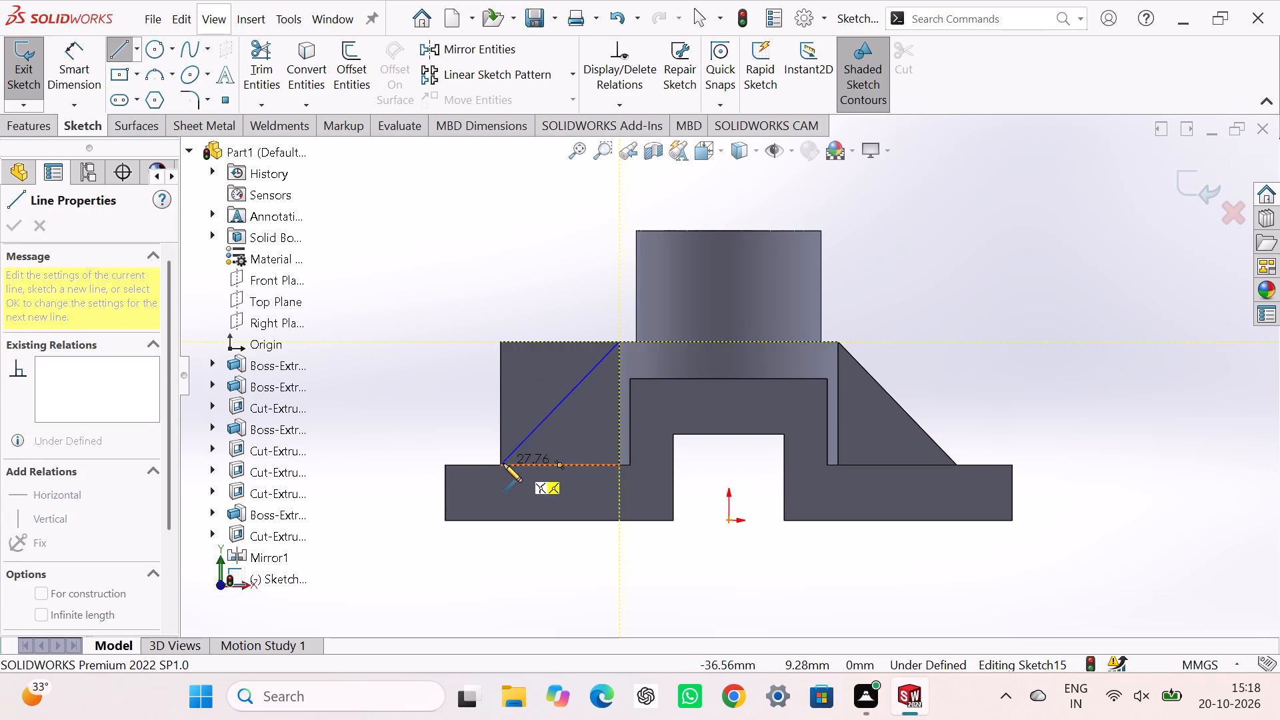
{"action": "left_click", "coordinate": [499, 465]}
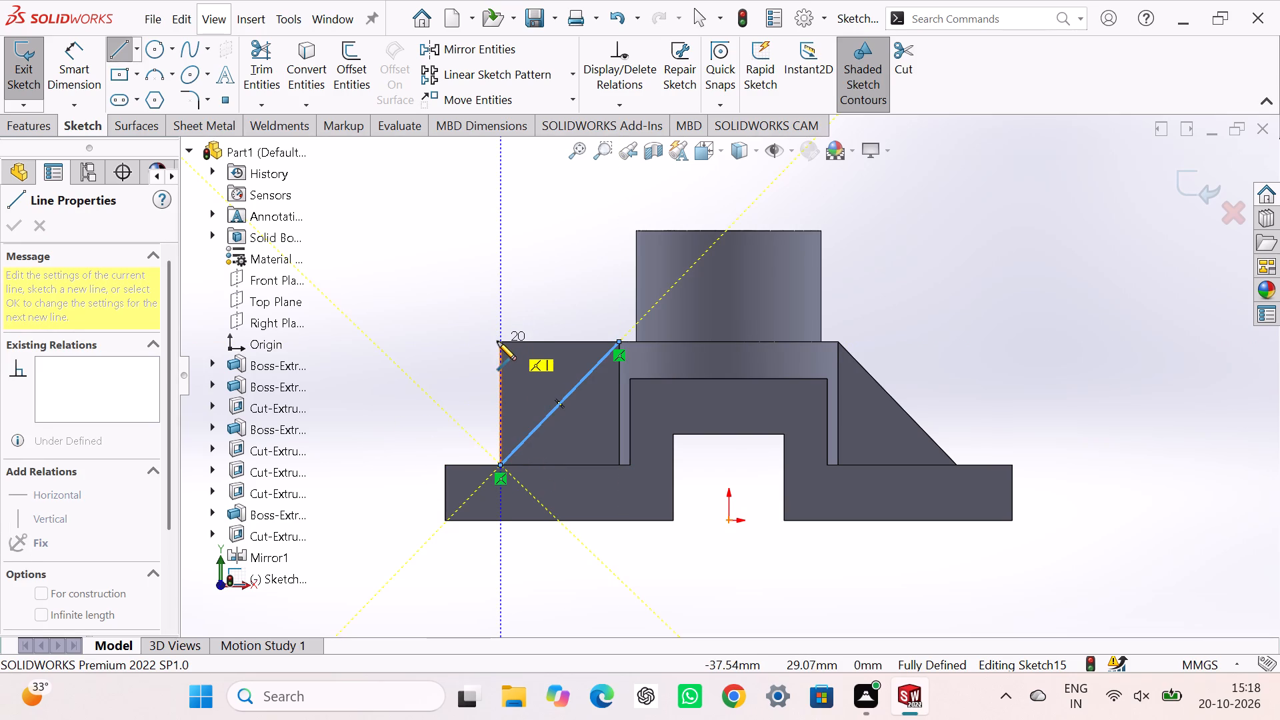
{"action": "left_click", "coordinate": [501, 341]}
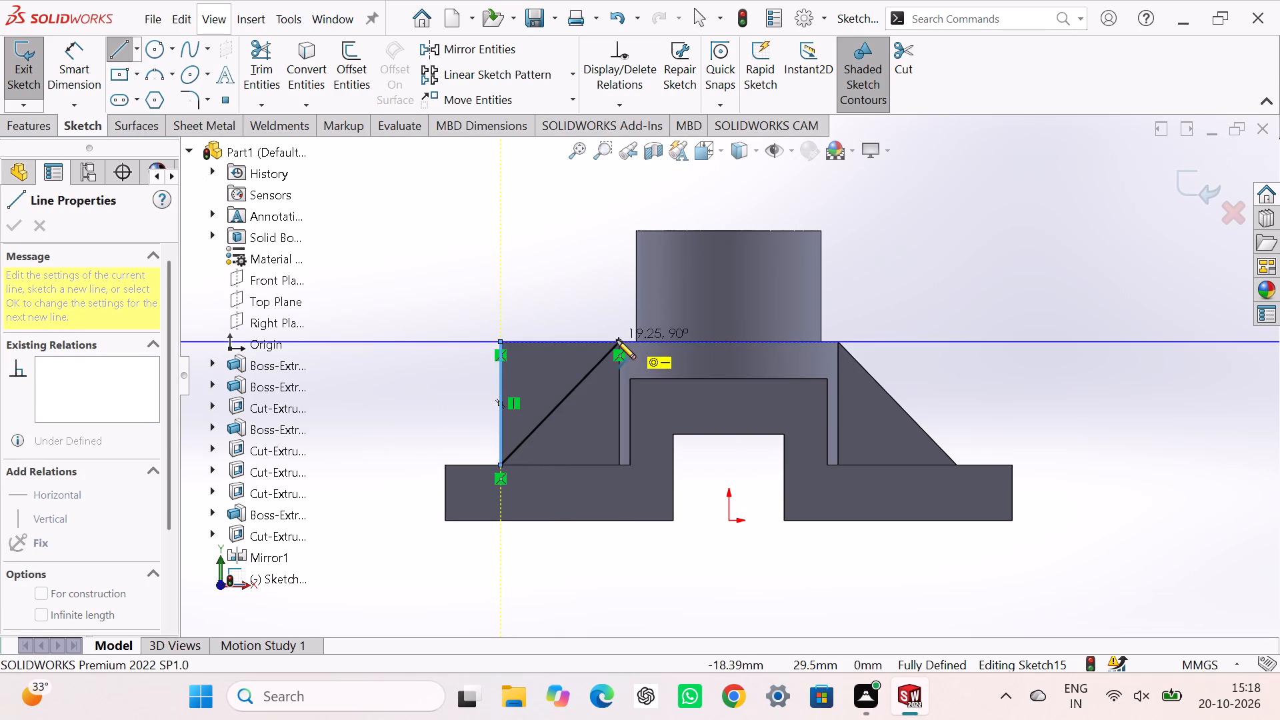
{"action": "left_click", "coordinate": [619, 341]}
{"action": "right_click", "coordinate": [481, 250]}
{"action": "left_click", "coordinate": [496, 263]}
{"action": "left_click", "coordinate": [467, 259]}
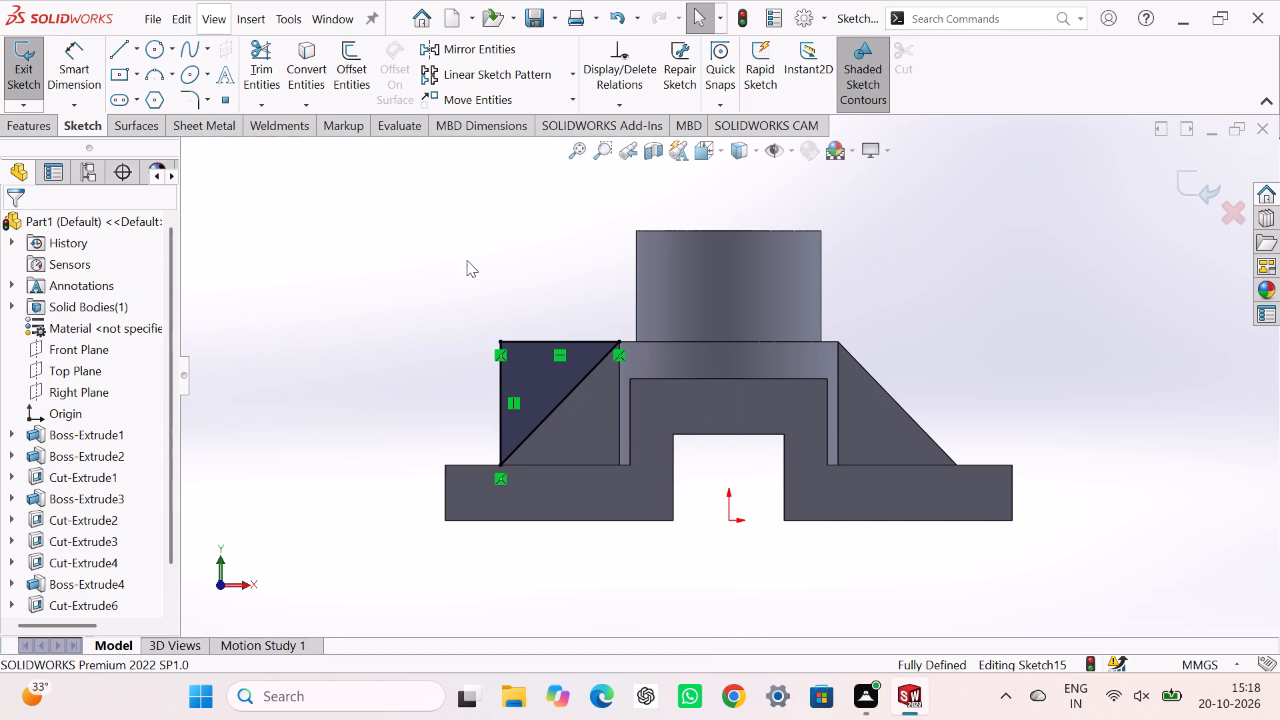
{"action": "left_click", "coordinate": [1171, 183]}
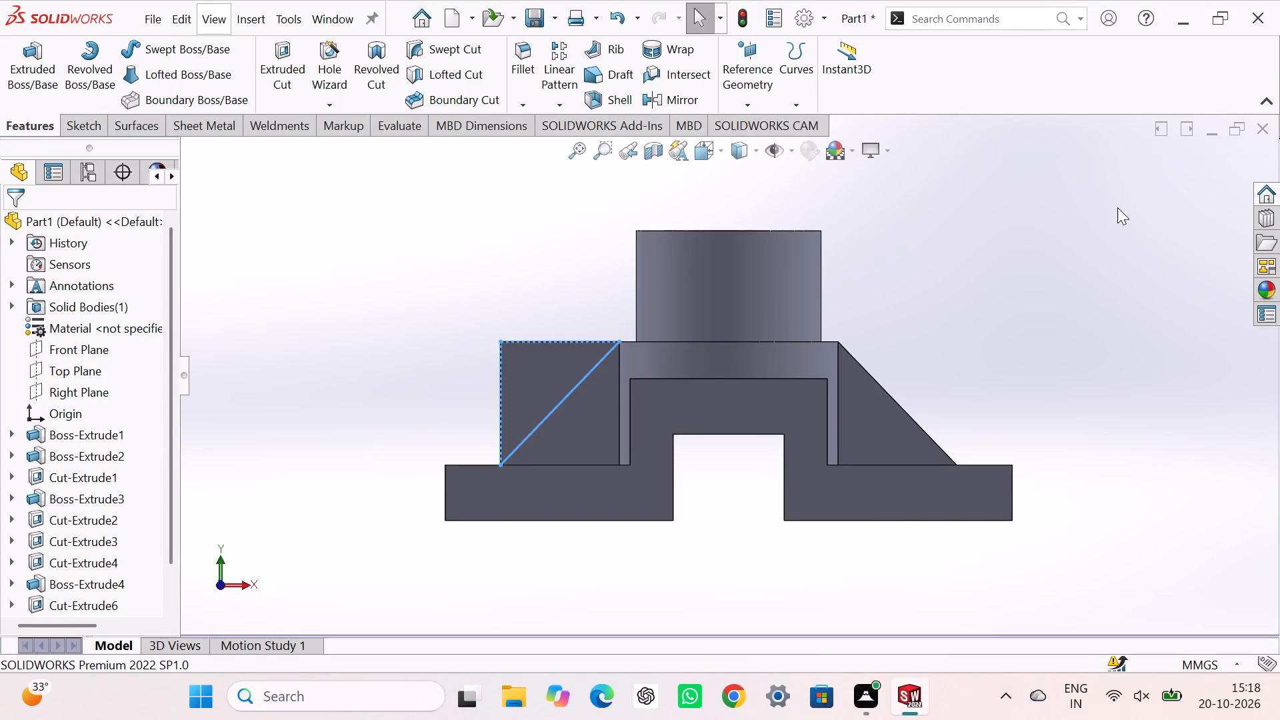
Extrude-cut the triangle Through All across the mirrored rib to give it a sloped top.
{"action": "middle_click_drag", "start_coordinate": [1117, 207], "coordinate": [1117, 291]}
{"action": "scroll", "coordinate": [1117, 207], "scroll_direction": "down", "scroll_amount": 1}
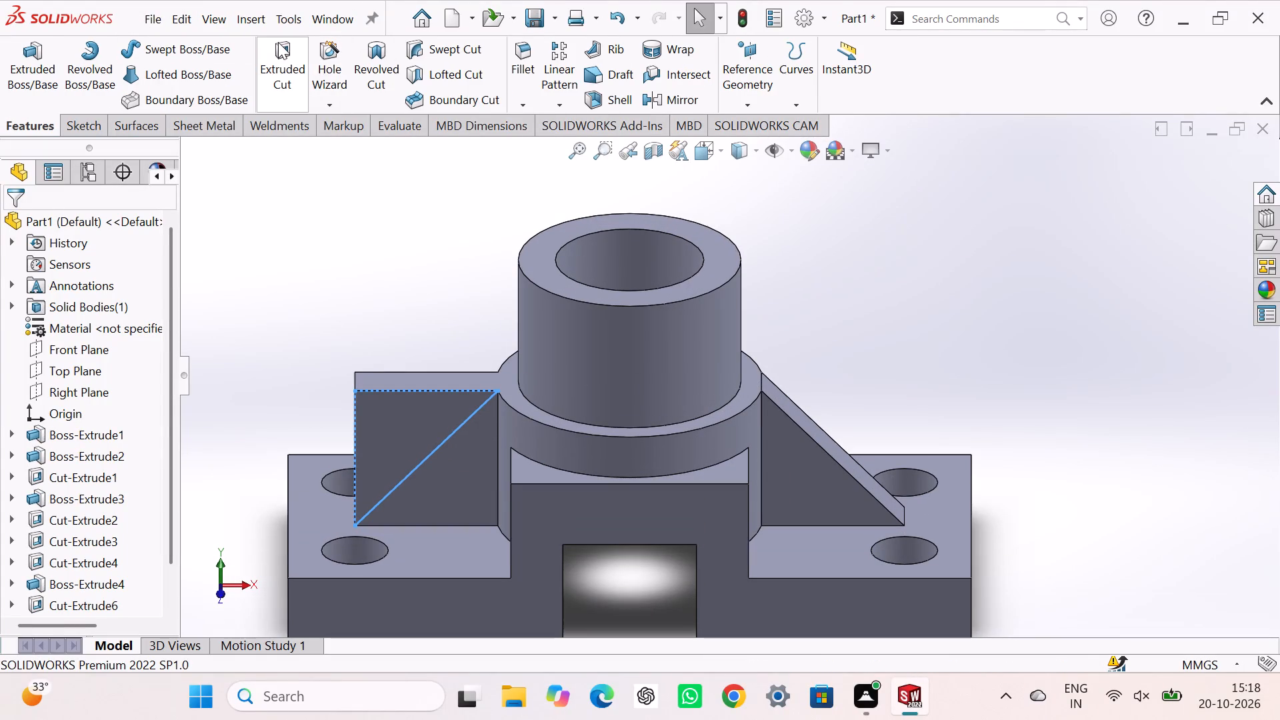
{"action": "left_click", "coordinate": [279, 43]}
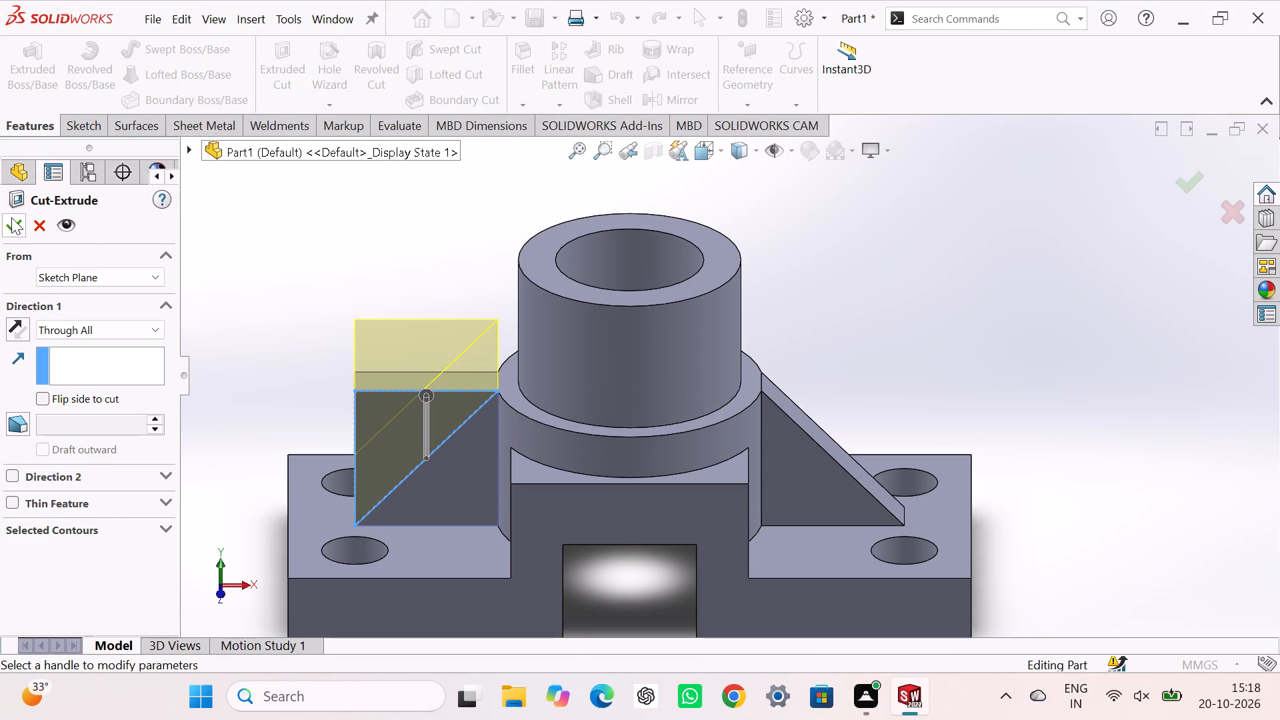
{"action": "left_click", "coordinate": [11, 217]}
{"action": "left_click", "coordinate": [343, 270]}
Examine both sloped ribs, the flange holes, the bore and the underside of the part from several angles.
{"action": "middle_click_drag", "start_coordinate": [387, 273], "coordinate": [411, 235]}
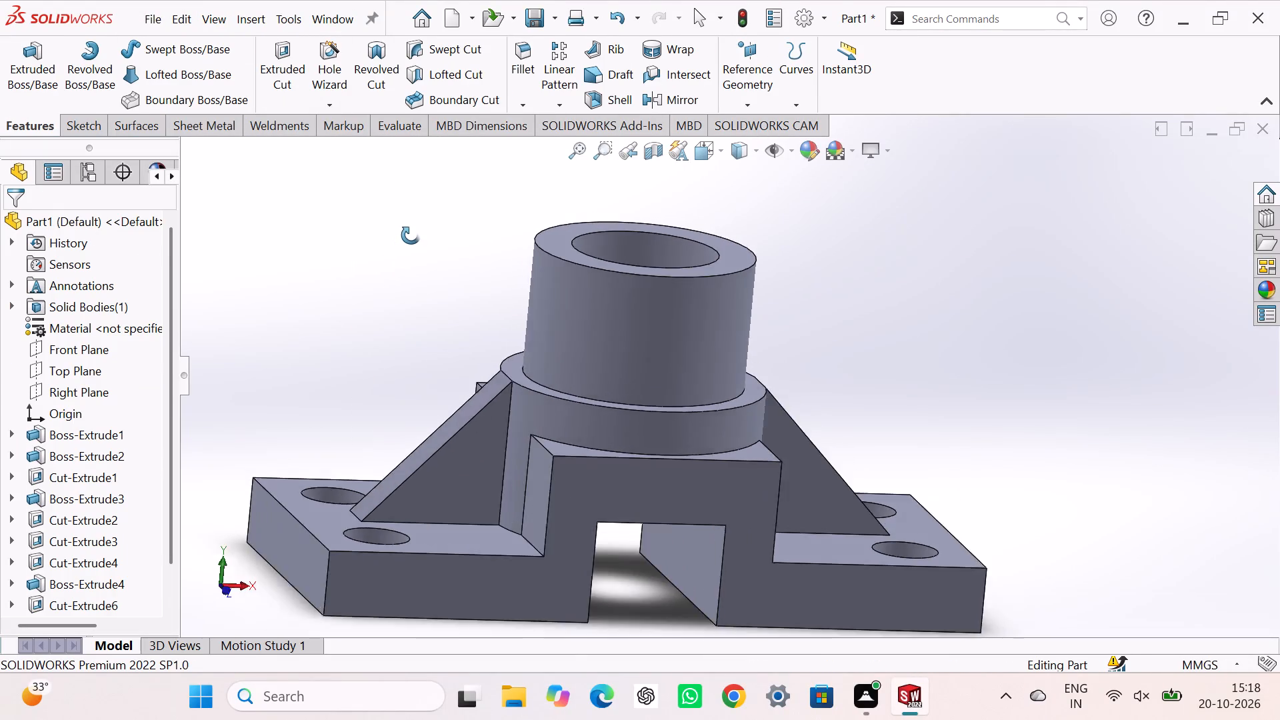
{"action": "middle_click_drag", "start_coordinate": [411, 235], "coordinate": [443, 357]}
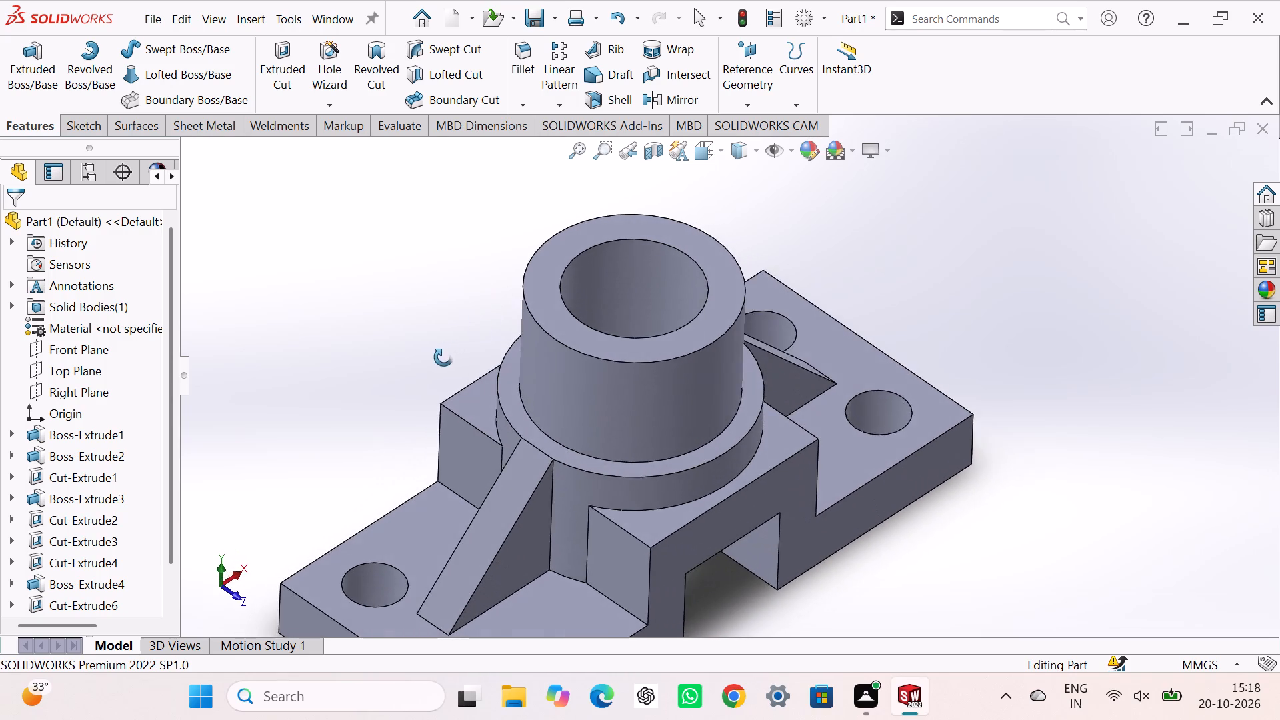
{"action": "middle_click_drag", "start_coordinate": [443, 357], "coordinate": [435, 337]}
{"action": "scroll", "coordinate": [448, 335], "scroll_direction": "up", "scroll_amount": 5}
{"action": "middle_click_drag", "start_coordinate": [467, 342], "coordinate": [382, 401]}
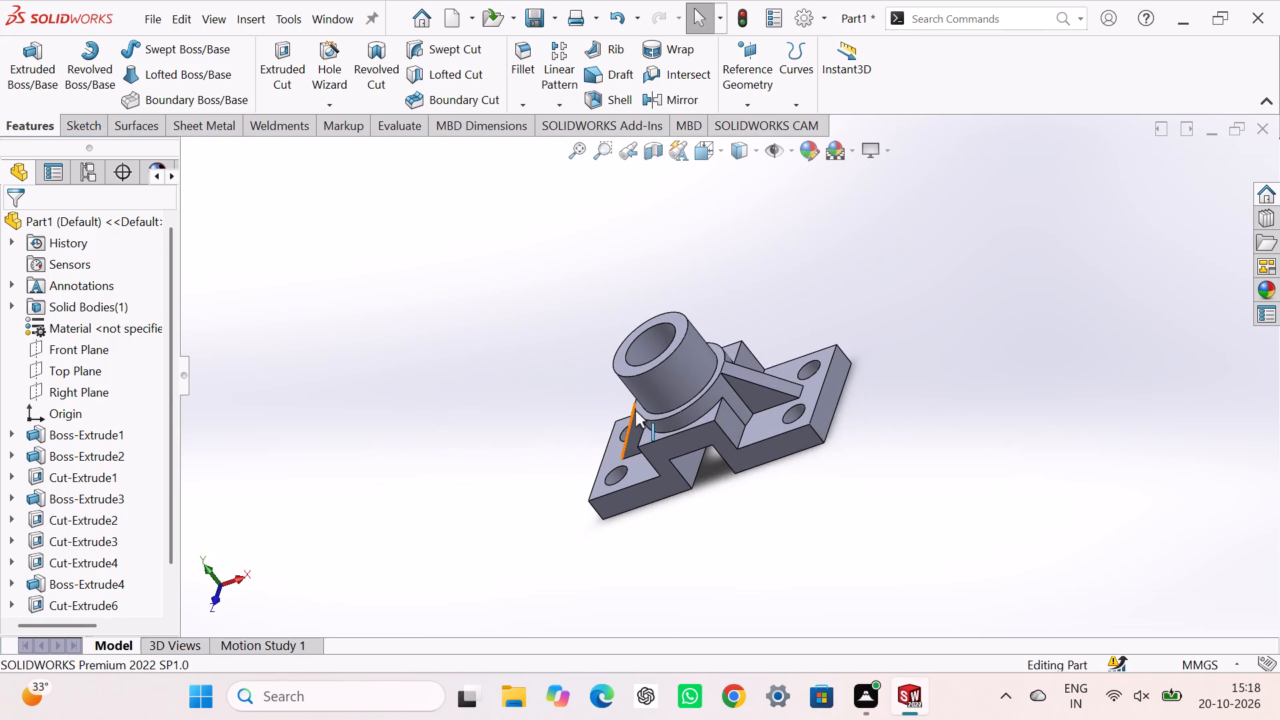
{"action": "scroll", "coordinate": [635, 411], "scroll_direction": "down", "scroll_amount": 3}
{"action": "scroll", "coordinate": [787, 451], "scroll_direction": "down", "scroll_amount": 3}
{"action": "scroll", "coordinate": [787, 451], "scroll_direction": "up", "scroll_amount": 3}
{"action": "middle_click_drag", "start_coordinate": [740, 525], "coordinate": [779, 446]}
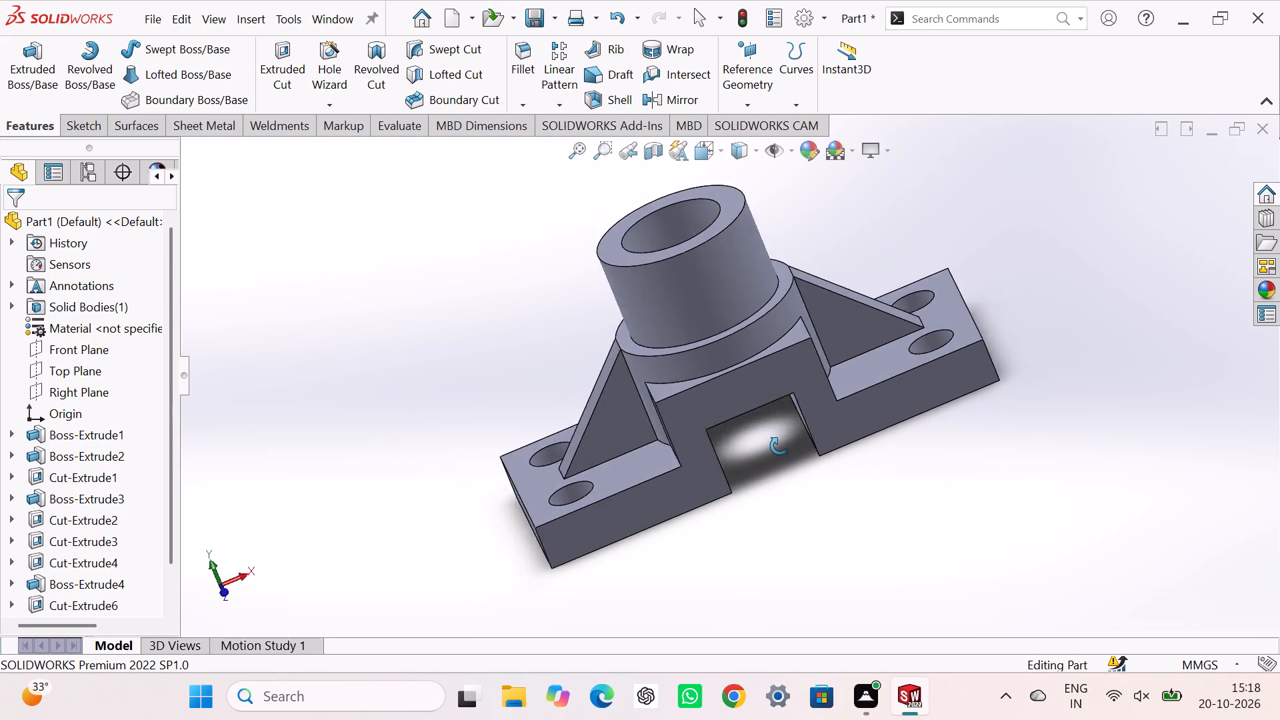
{"action": "middle_click_drag", "start_coordinate": [779, 446], "coordinate": [694, 409]}
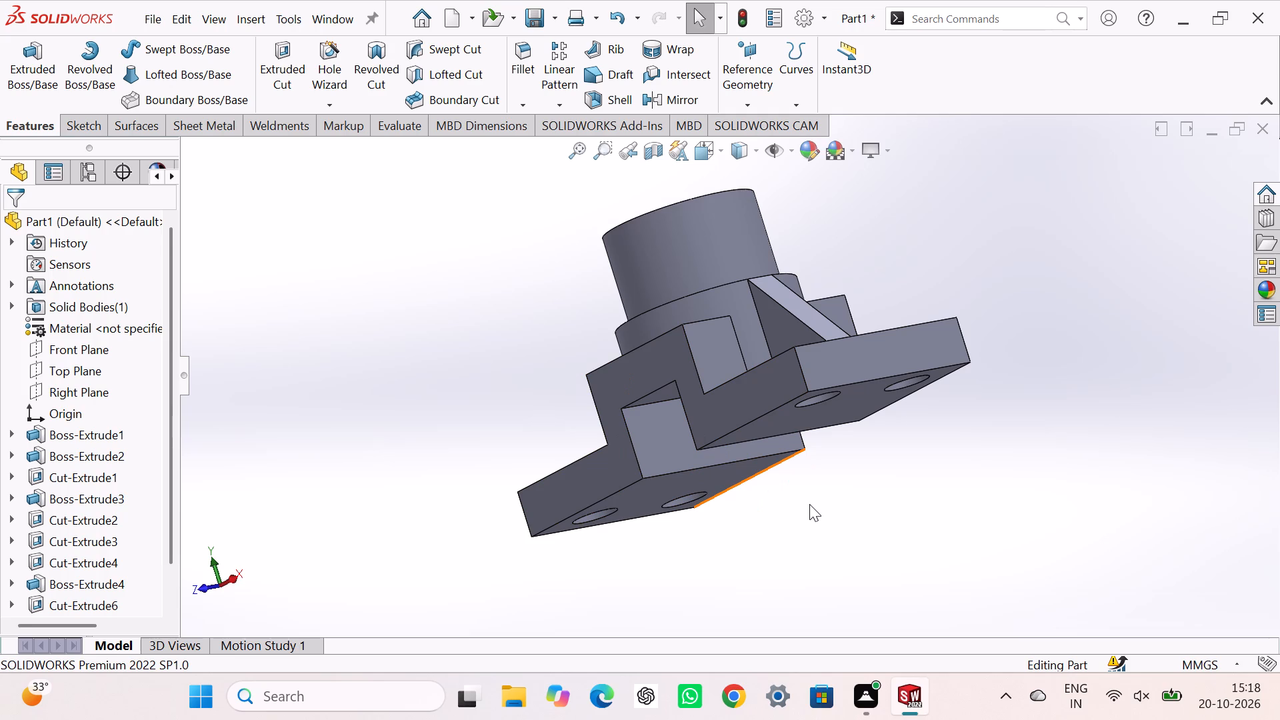
Orient the part to the isometric view and set its display style to Hidden Lines Visible.
{"action": "key", "text": "ctrl+7"}
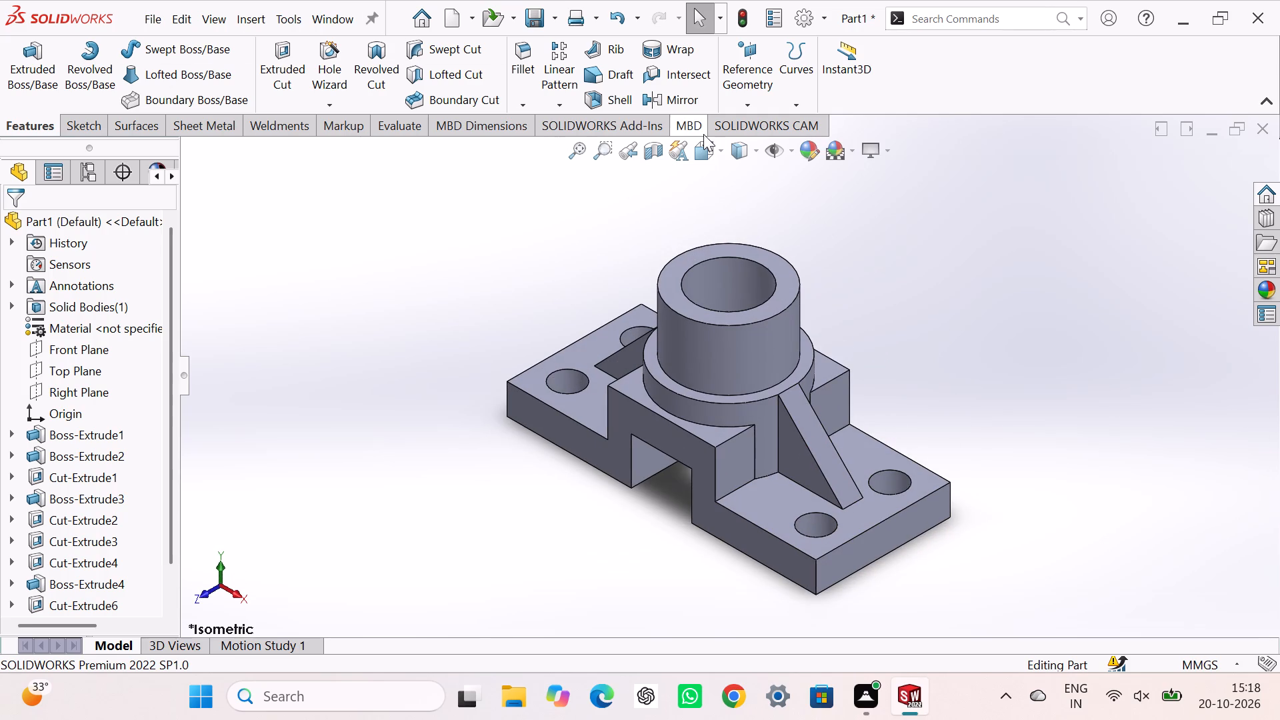
{"action": "left_click", "coordinate": [753, 151]}
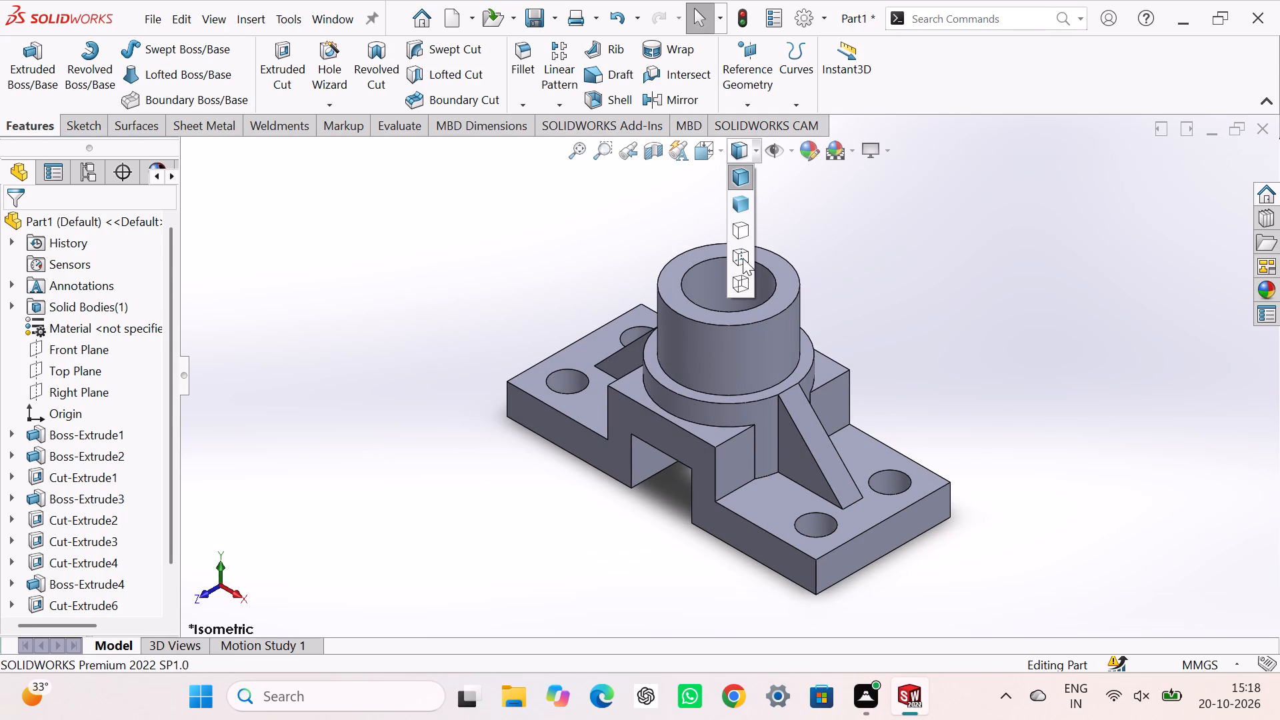
{"action": "left_click", "coordinate": [743, 258]}
{"action": "left_click", "coordinate": [942, 285]}
Examine the part's visible and hidden edges in the front, left, right, bottom and top views.
{"action": "key", "text": "ctrl+1"}
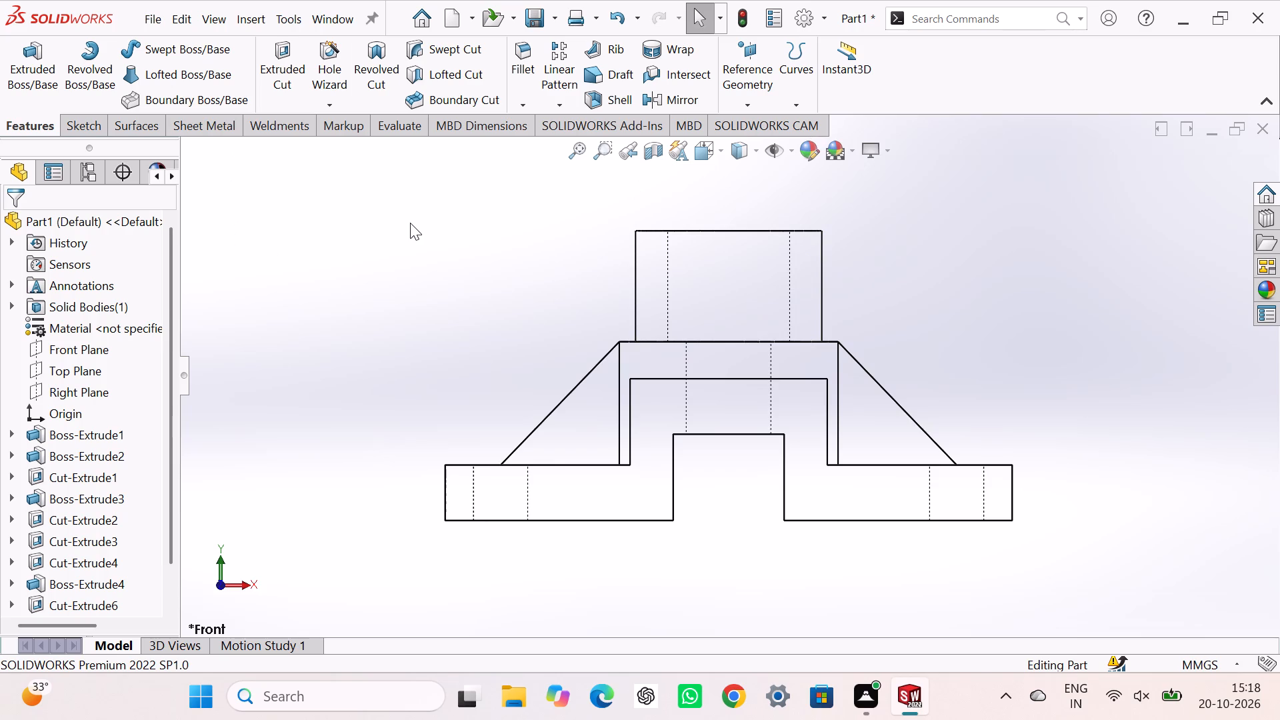
{"action": "key", "text": "ctrl+3"}
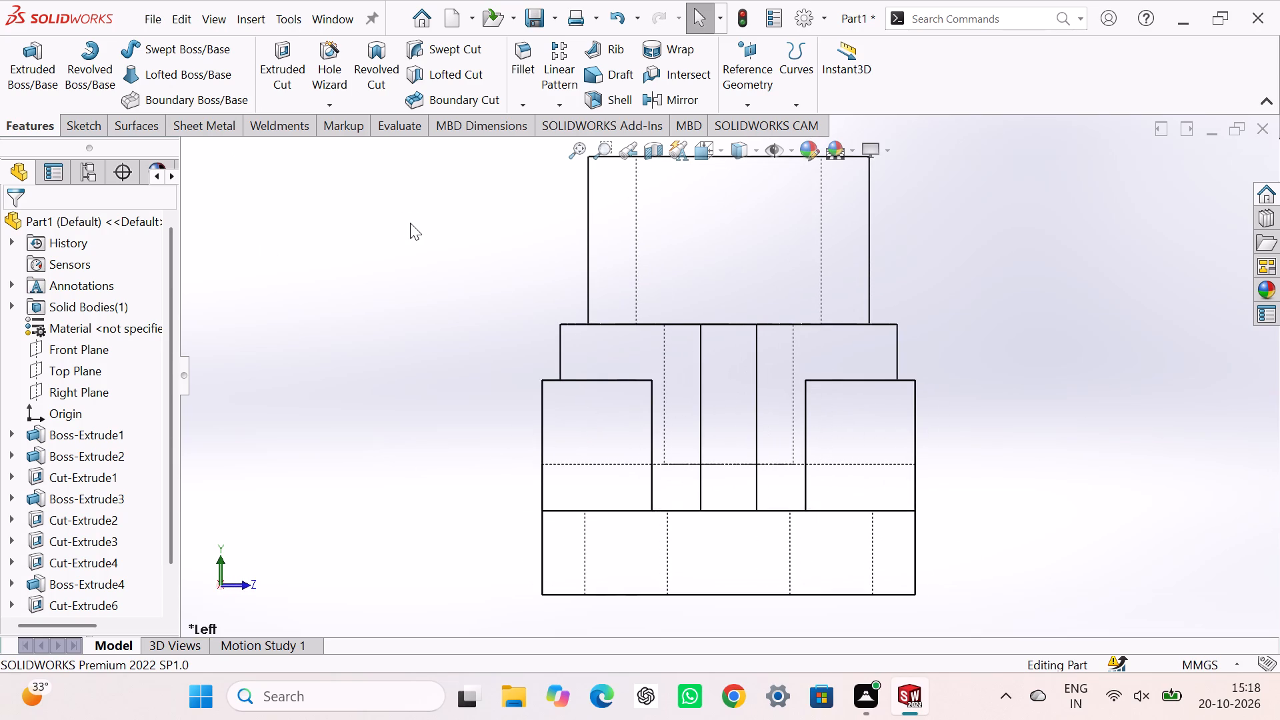
{"action": "key", "text": "ctrl+4"}
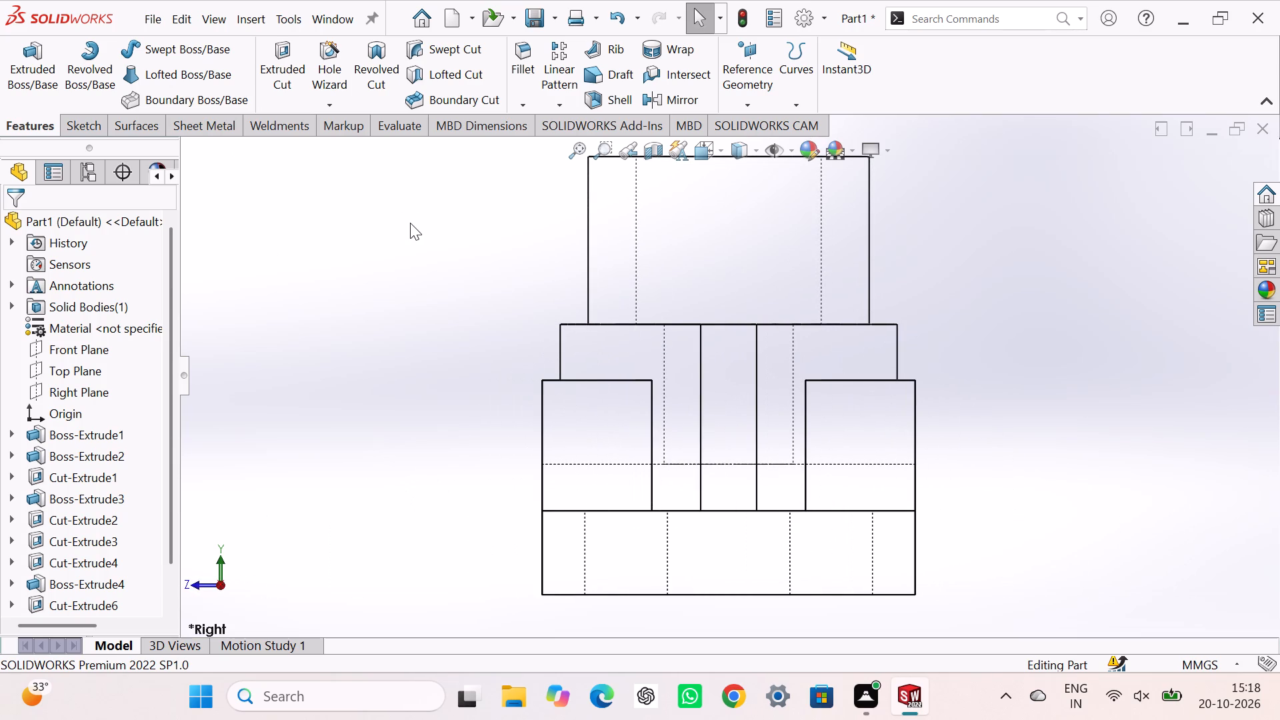
{"action": "key", "text": "ctrl+6"}
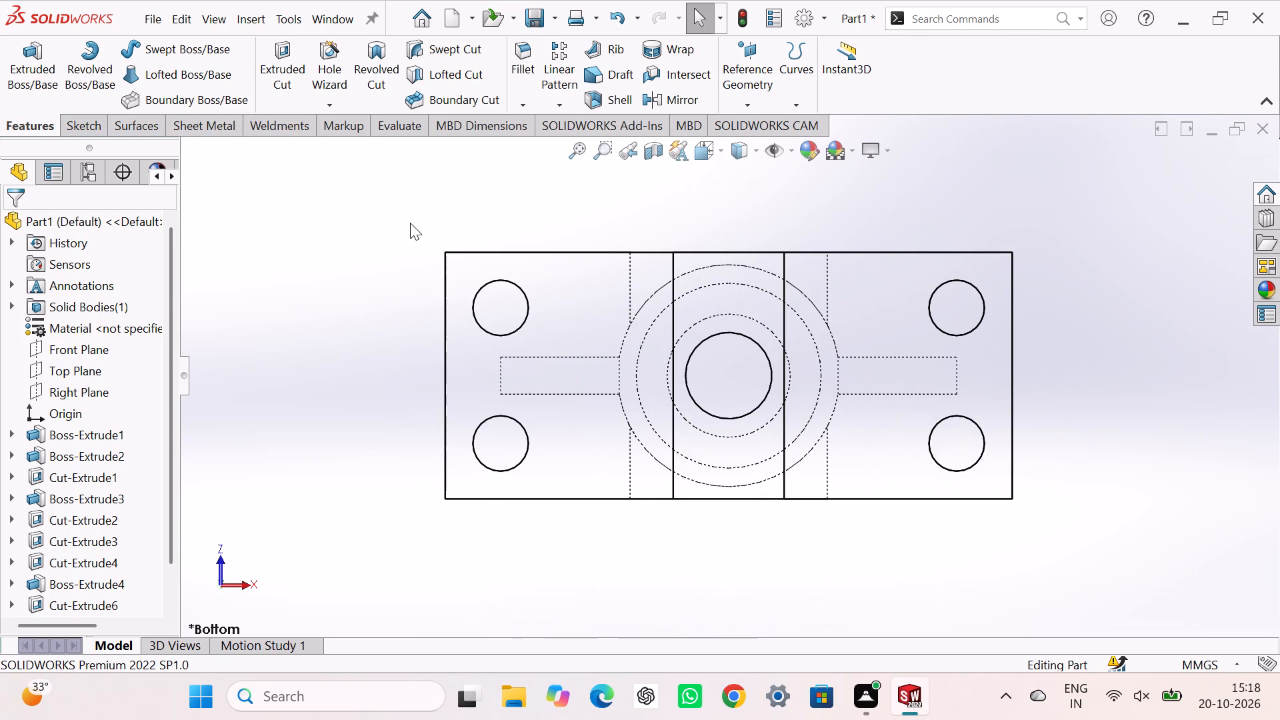
{"action": "key", "text": "ctrl+5"}
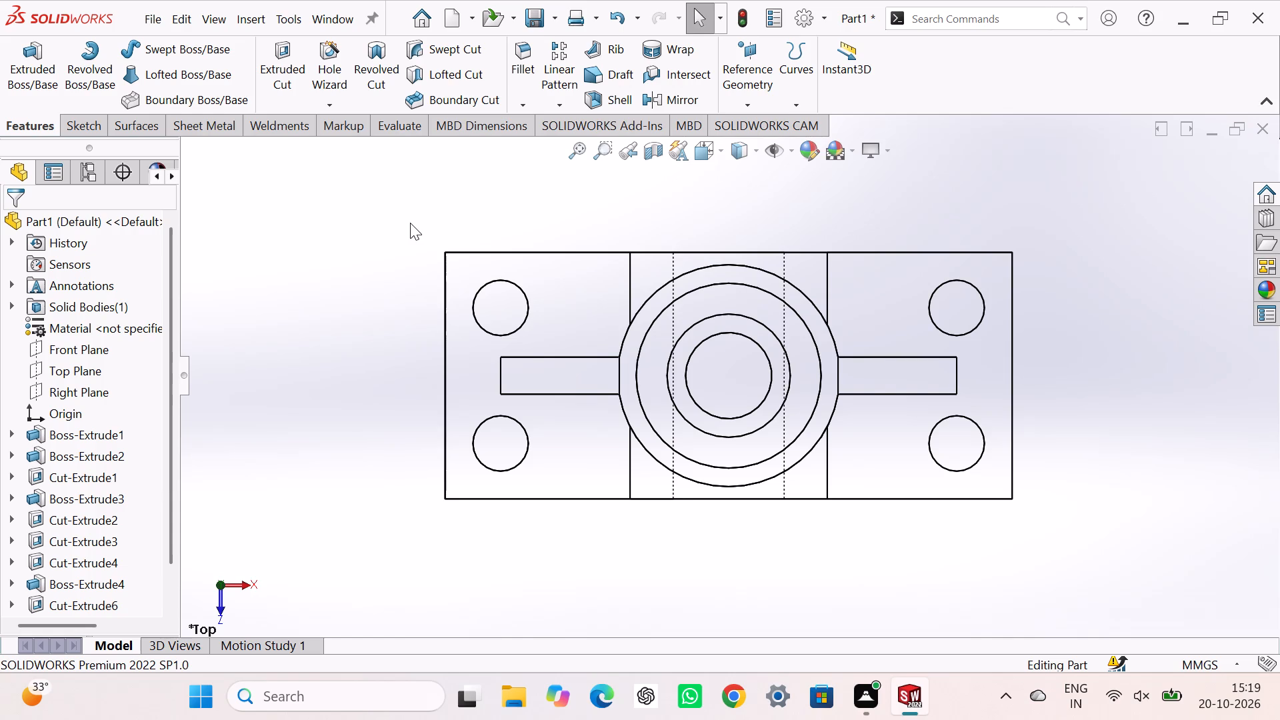
Orient the part to the isometric view and set its display style to Shaded With Edges.
{"action": "key", "text": "ctrl+5"}
{"action": "key", "text": "ctrl+7"}
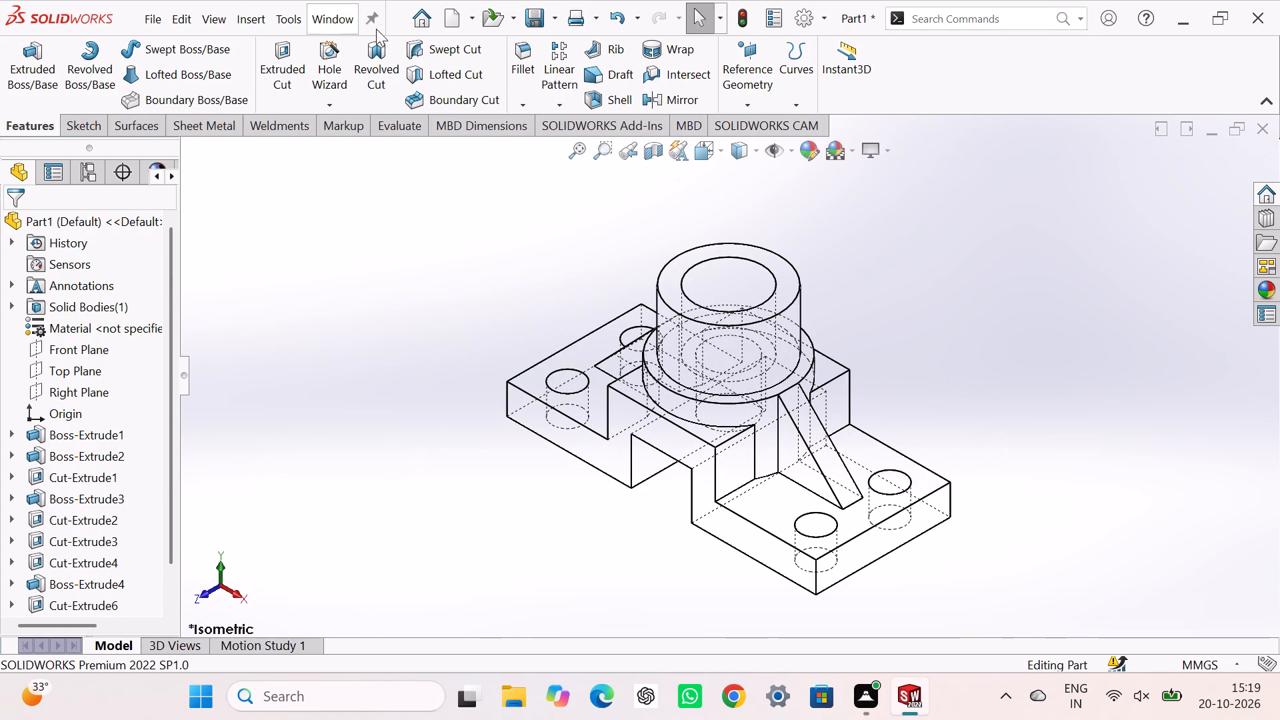
{"action": "left_click", "coordinate": [755, 153]}
{"action": "left_click", "coordinate": [737, 173]}
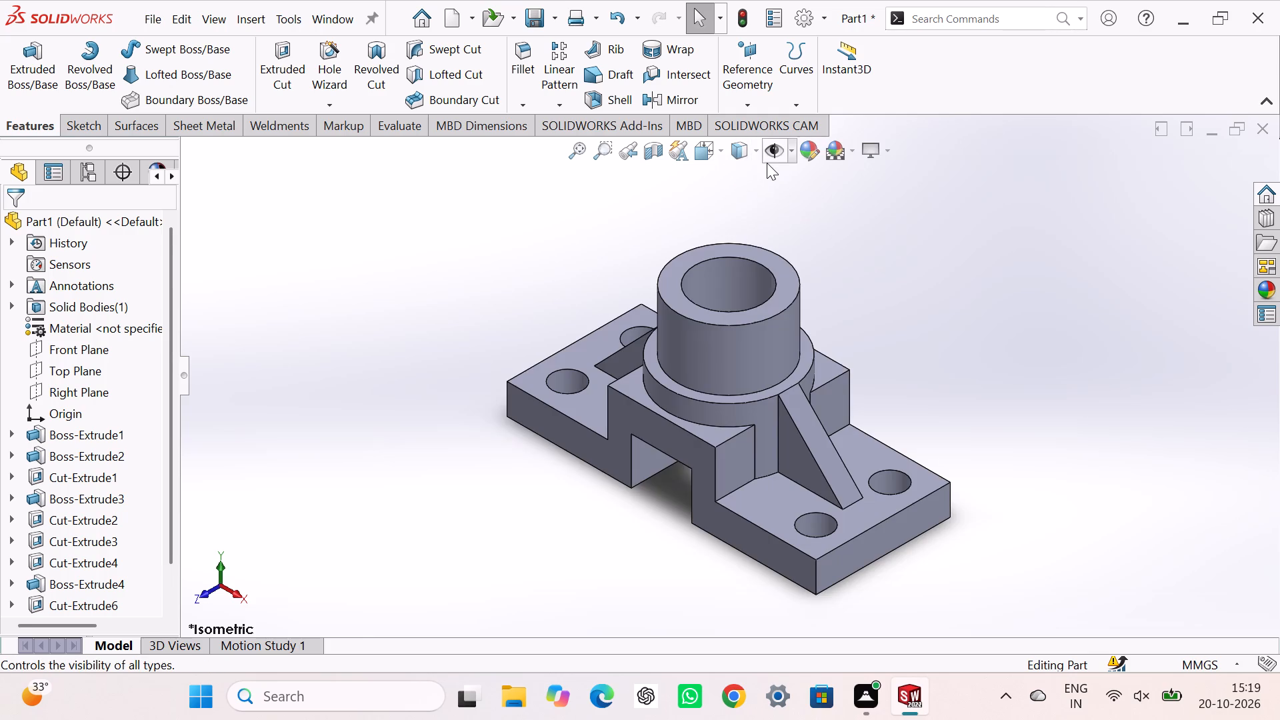
Save the part as Part1.SLDPRT in the Solidworks folder.
{"action": "key", "text": "ctrl+s"}
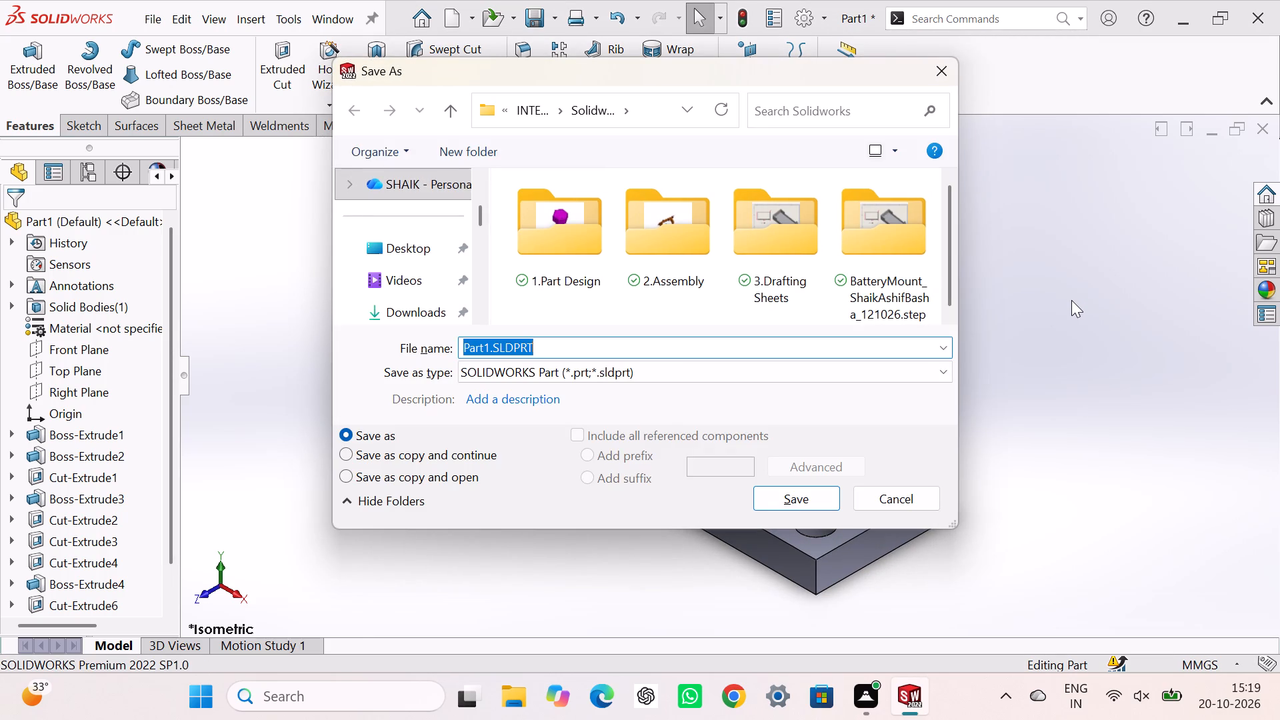
{"action": "key", "text": "Return"}
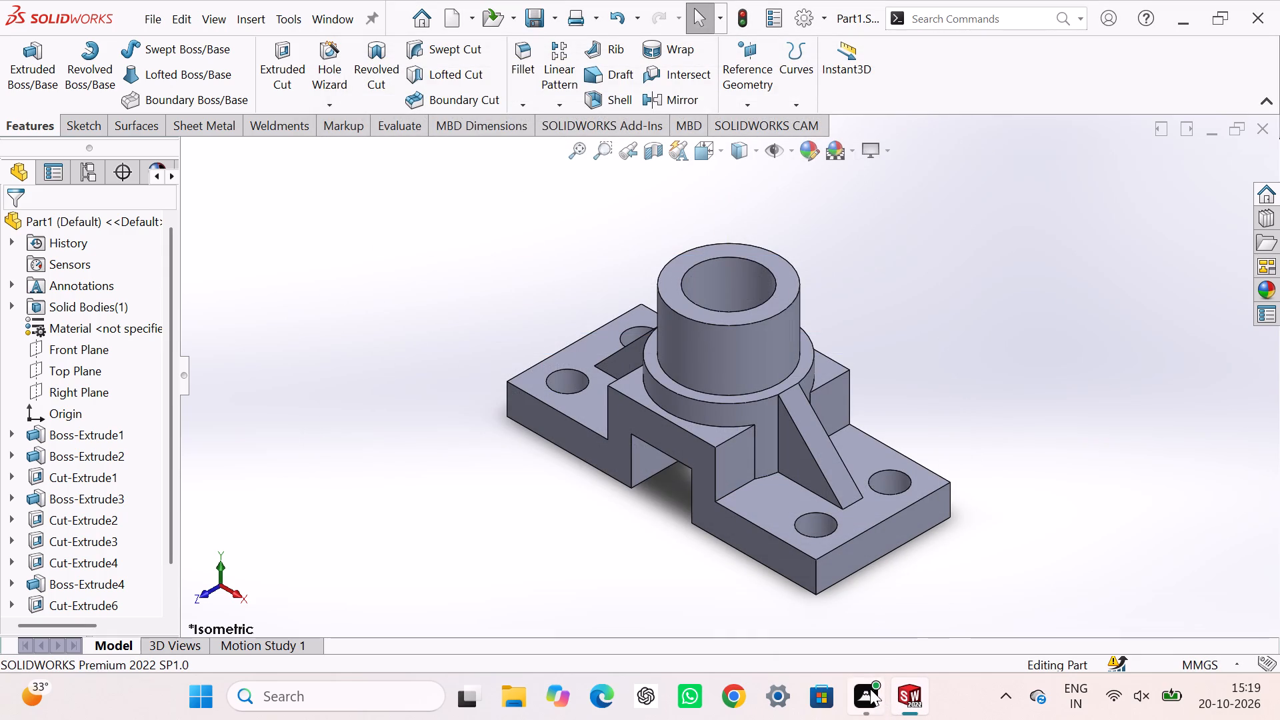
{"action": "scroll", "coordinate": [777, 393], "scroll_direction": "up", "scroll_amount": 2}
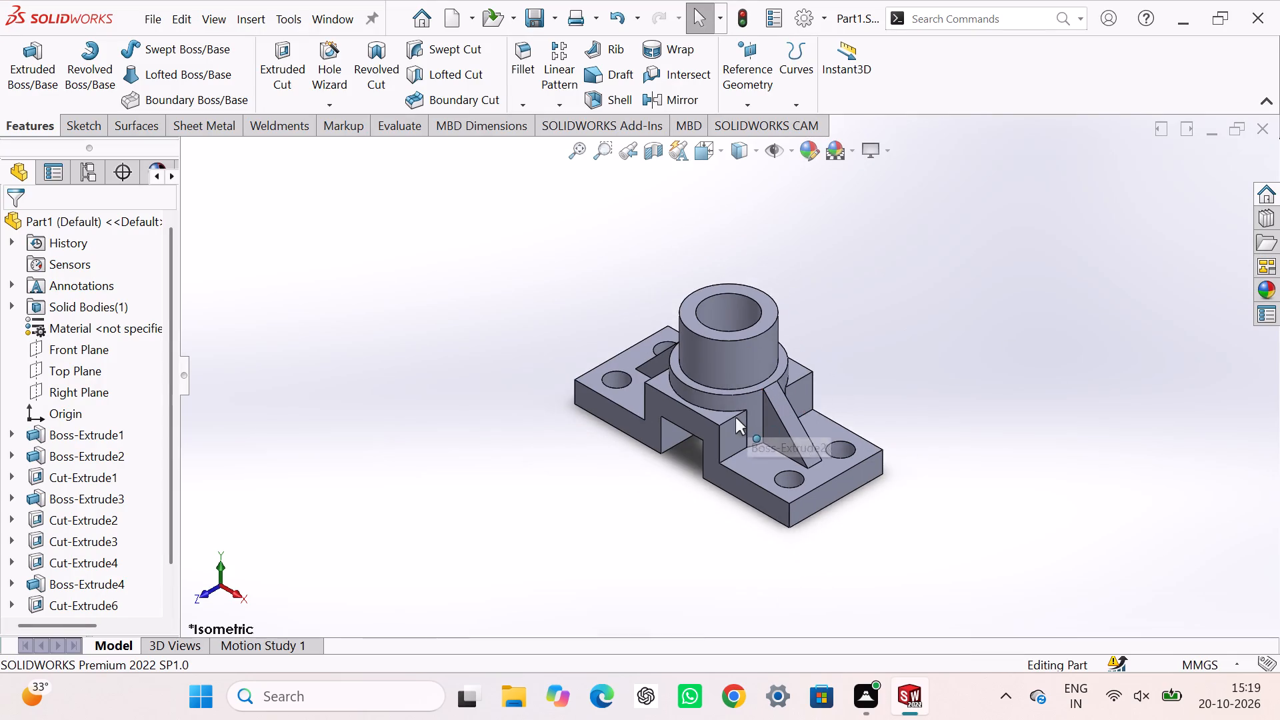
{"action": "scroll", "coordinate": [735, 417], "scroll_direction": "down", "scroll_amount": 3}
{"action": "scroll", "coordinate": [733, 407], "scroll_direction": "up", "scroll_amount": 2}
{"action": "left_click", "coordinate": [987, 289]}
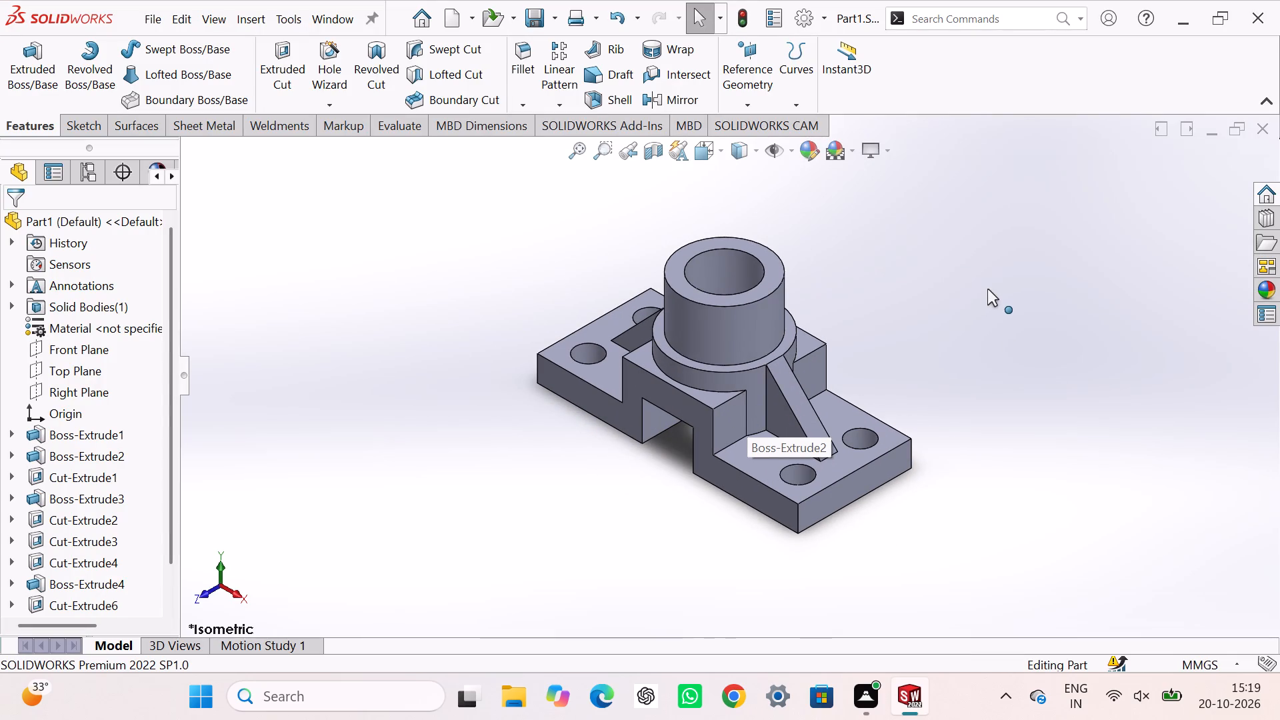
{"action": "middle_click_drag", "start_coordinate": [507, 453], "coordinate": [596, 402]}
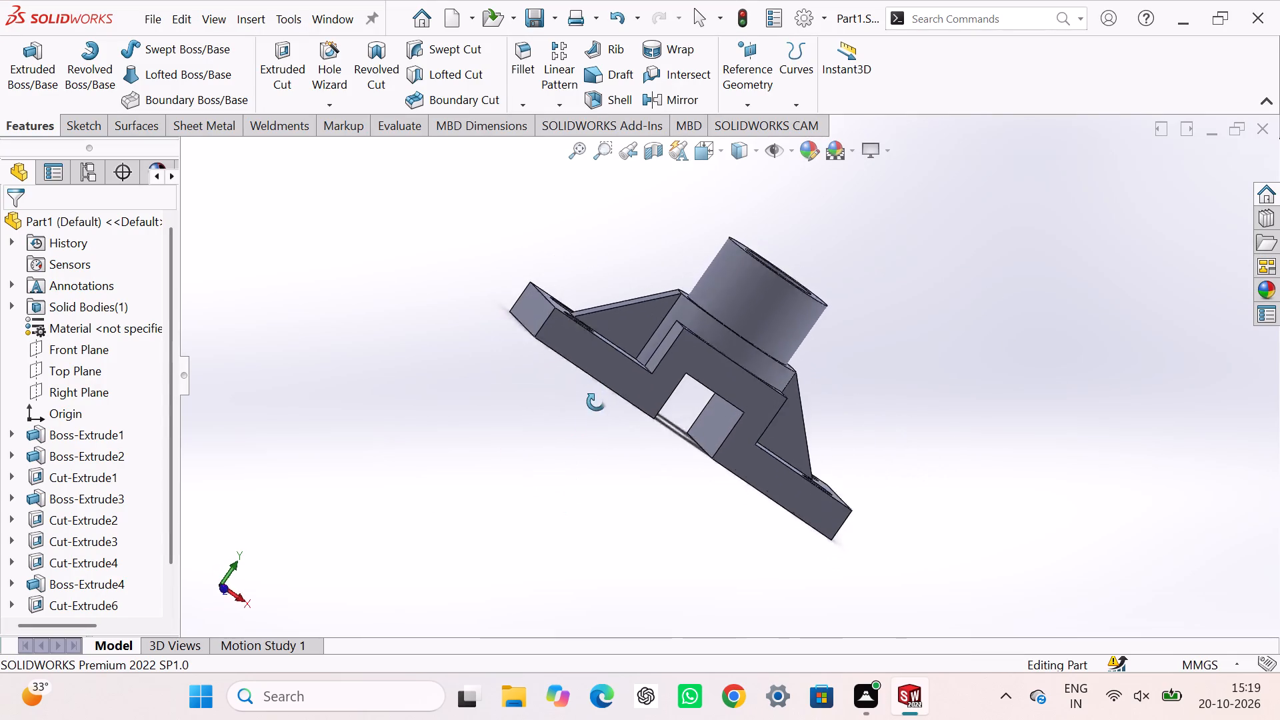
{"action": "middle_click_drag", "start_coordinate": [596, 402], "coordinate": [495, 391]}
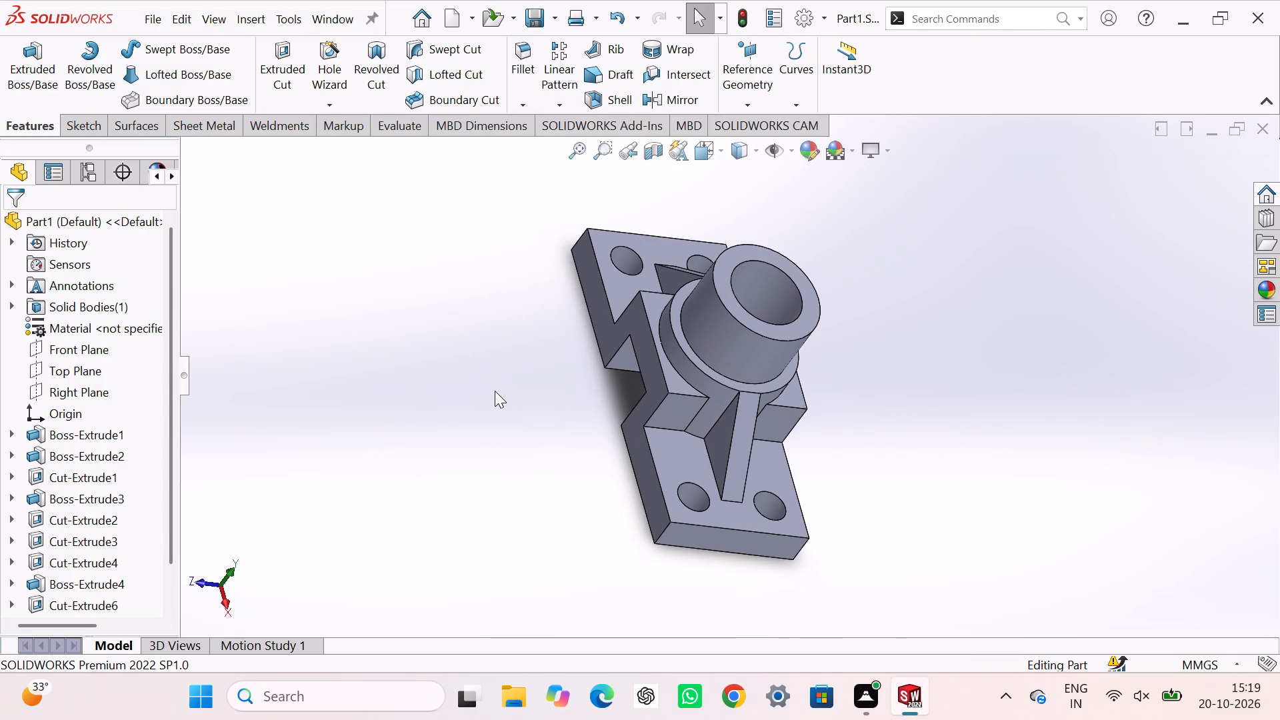
Create a new drawing document with the standard A3 (ISO) sheet format.
{"action": "key", "text": "ctrl+n"}
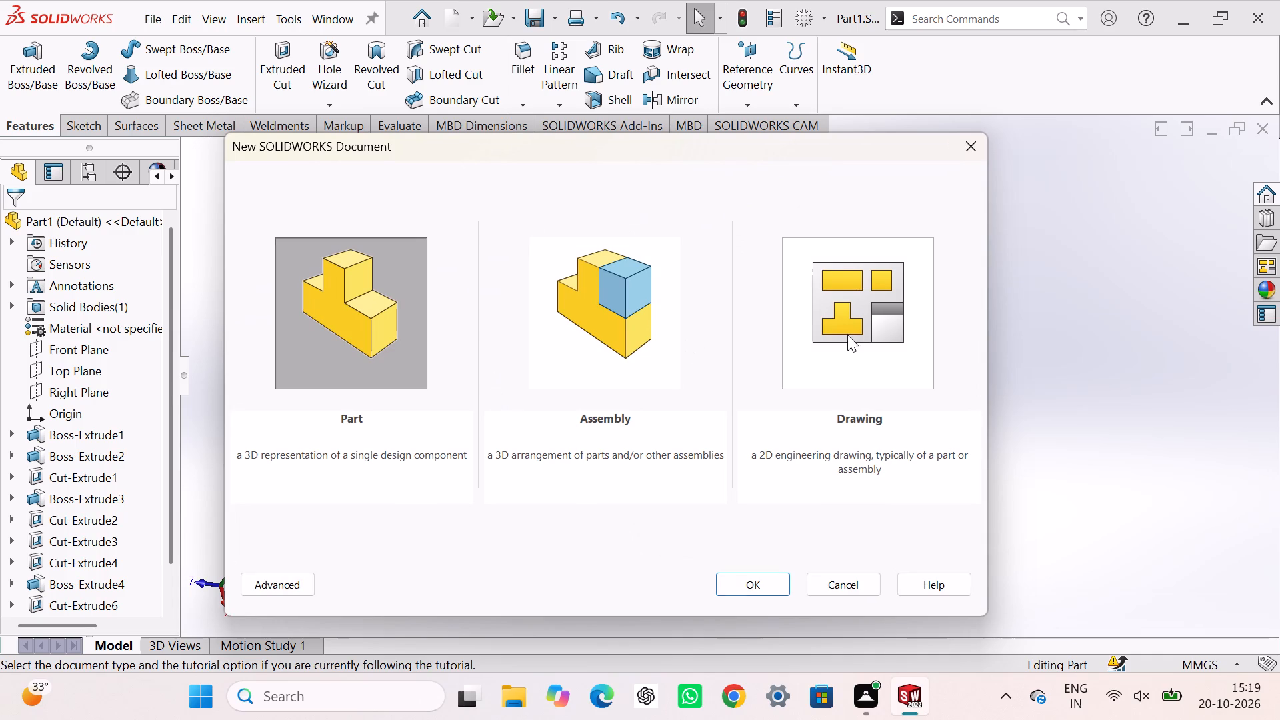
{"action": "left_click", "coordinate": [847, 334]}
{"action": "left_click", "coordinate": [746, 577]}
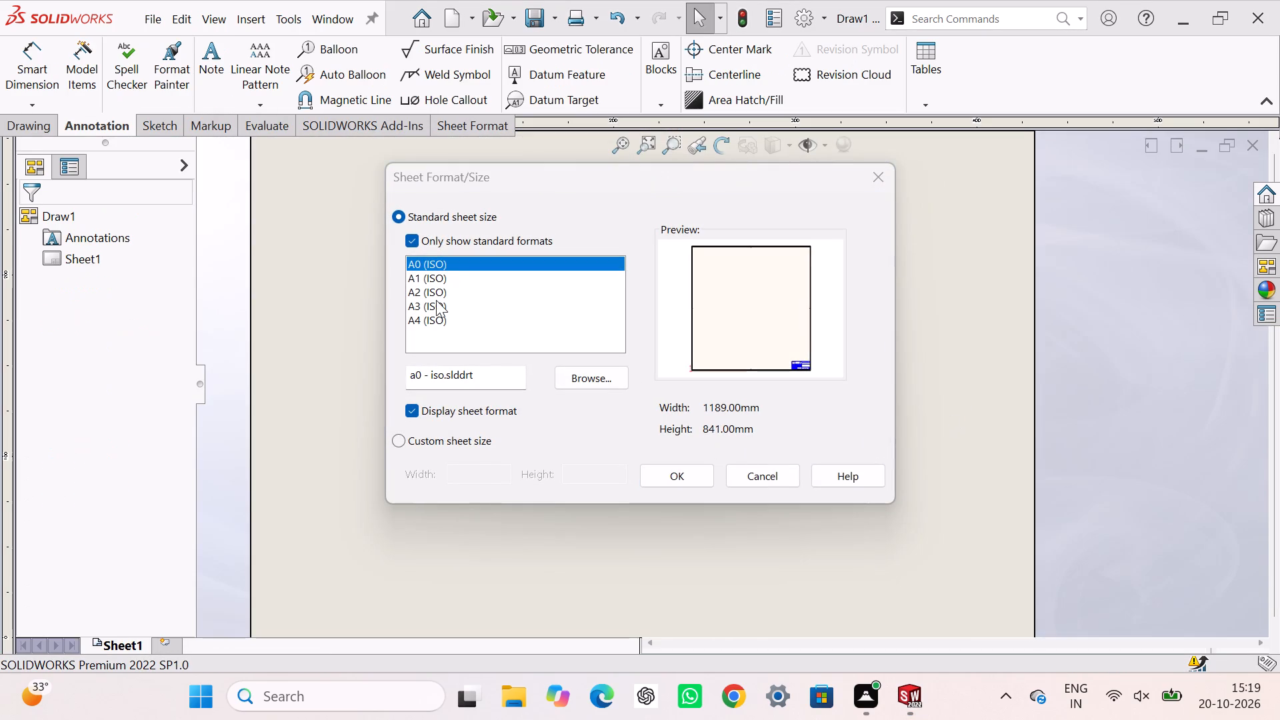
{"action": "left_click", "coordinate": [436, 300]}
{"action": "left_click", "coordinate": [647, 476]}
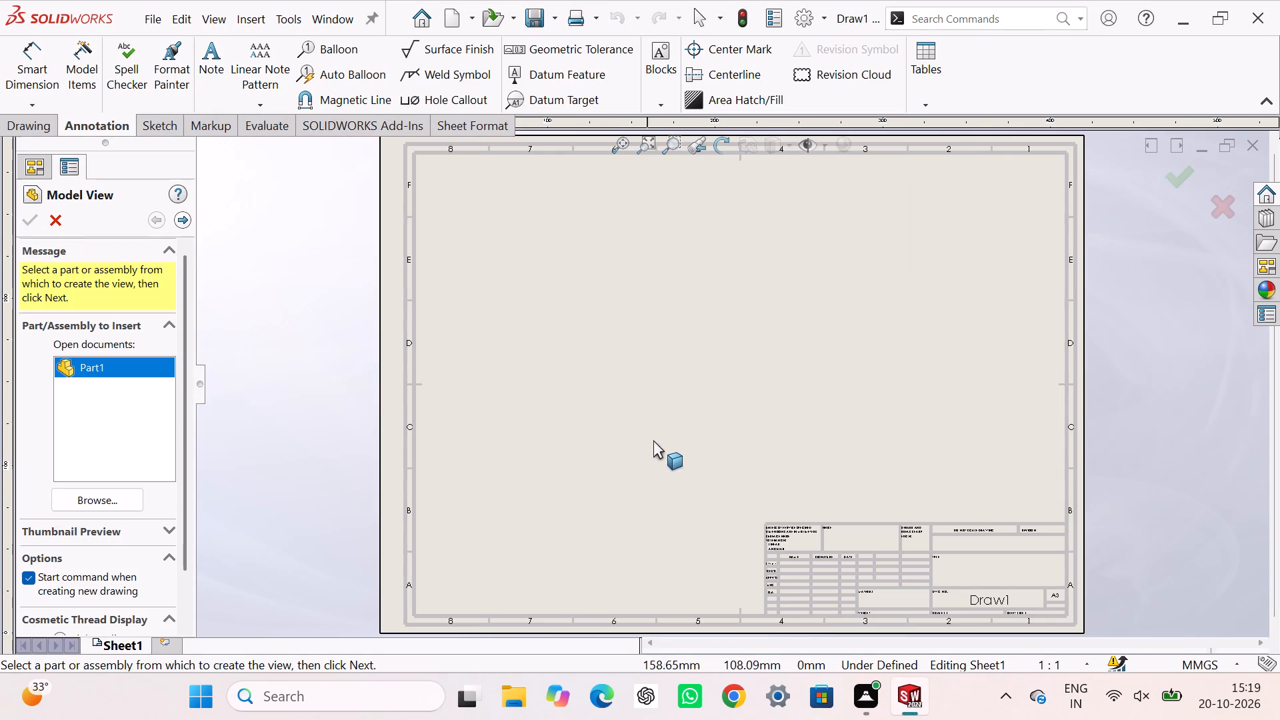
Place Part1's front view at the sheet's lower left, with projected top view above and side view beside it.
{"action": "double_click", "coordinate": [110, 359]}
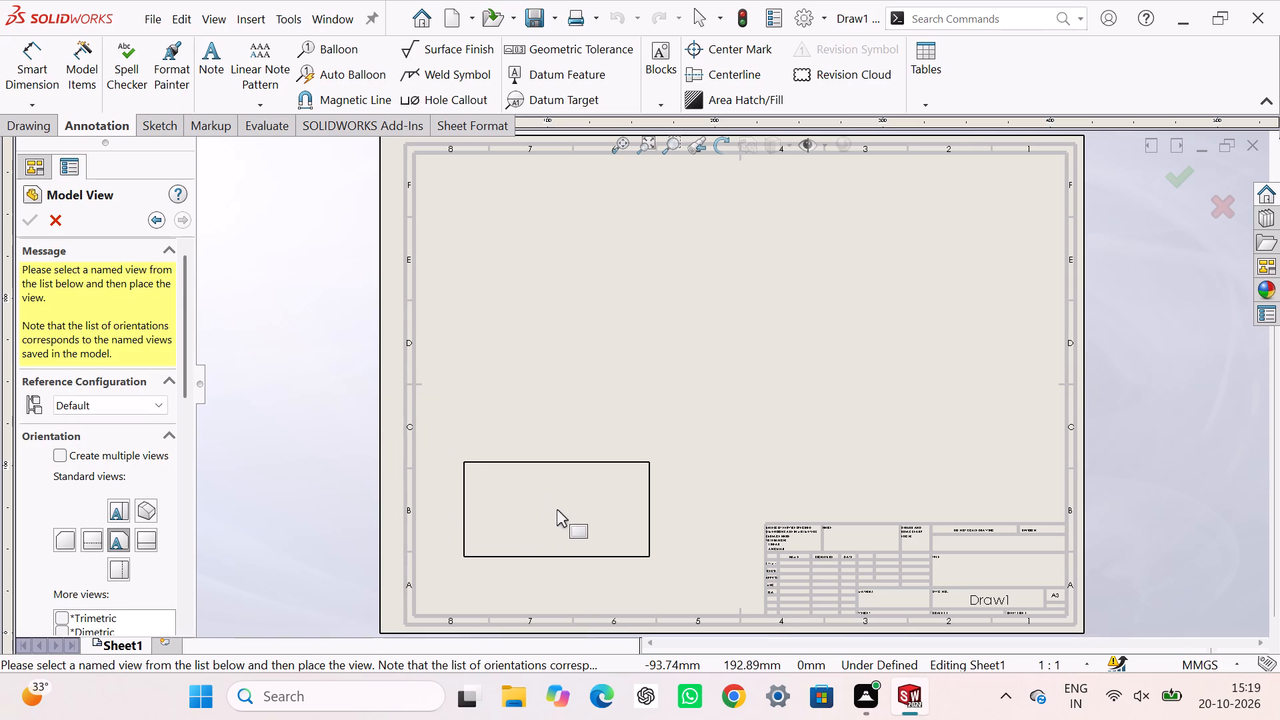
{"action": "left_click", "coordinate": [617, 499]}
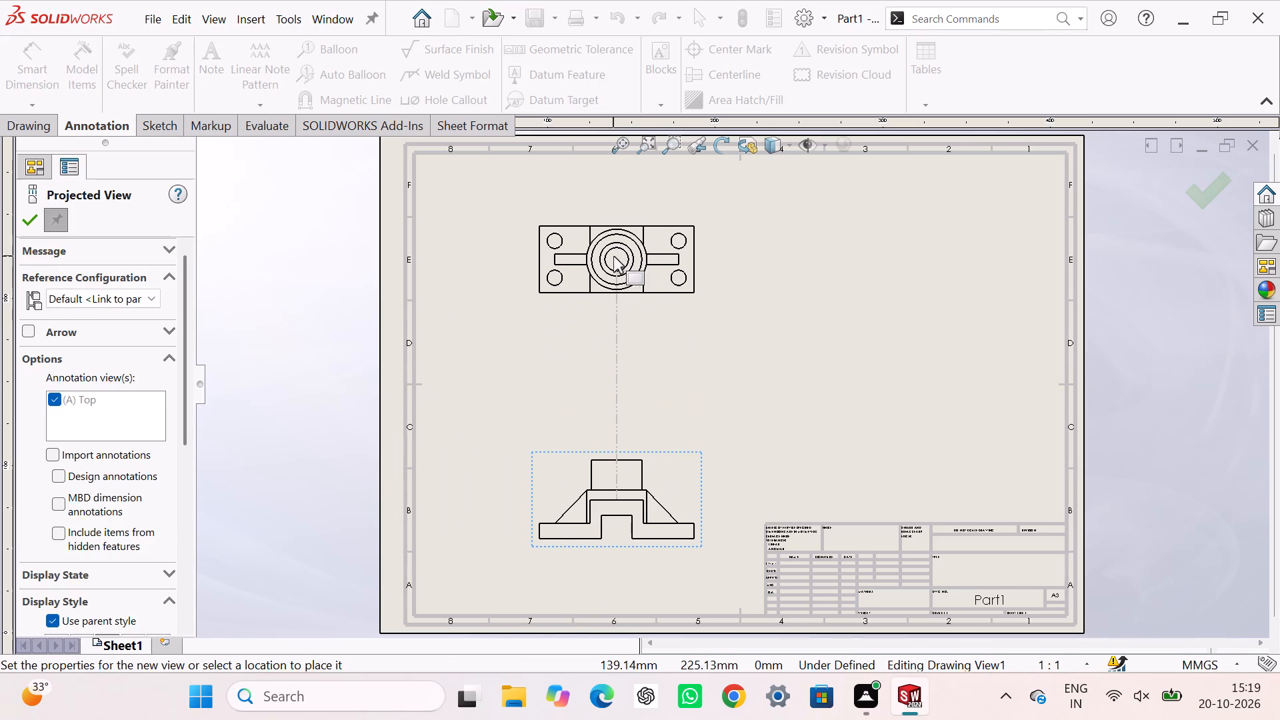
{"action": "left_click", "coordinate": [613, 256]}
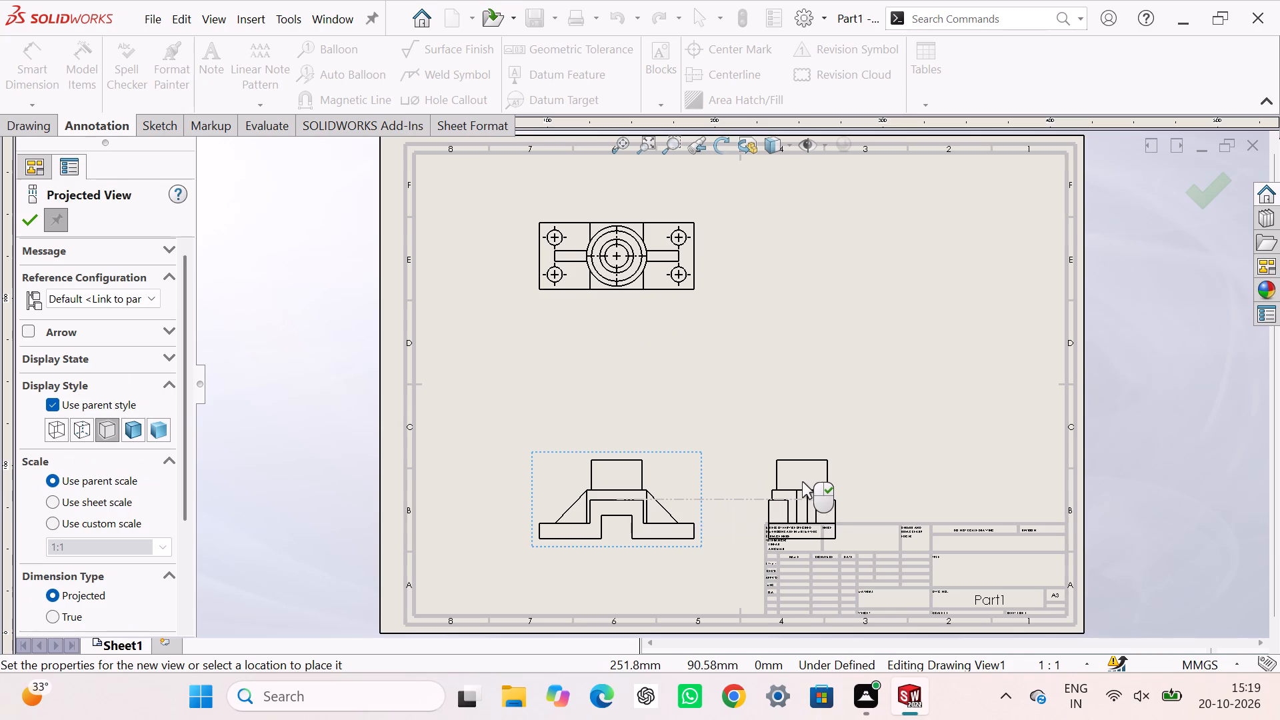
{"action": "left_click", "coordinate": [803, 481]}
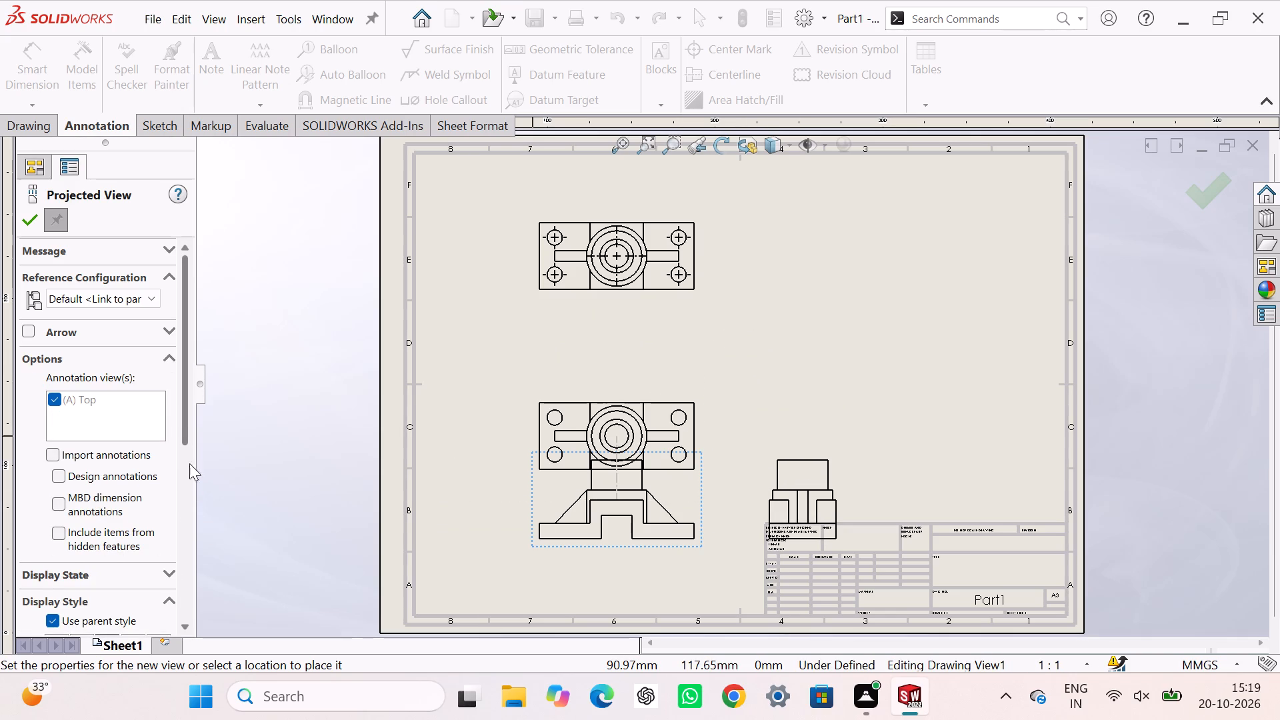
Place a projected isometric view in the sheet's upper right with the Shaded display style, and finish placing views.
{"action": "left_click_drag", "start_coordinate": [181, 411], "coordinate": [188, 468]}
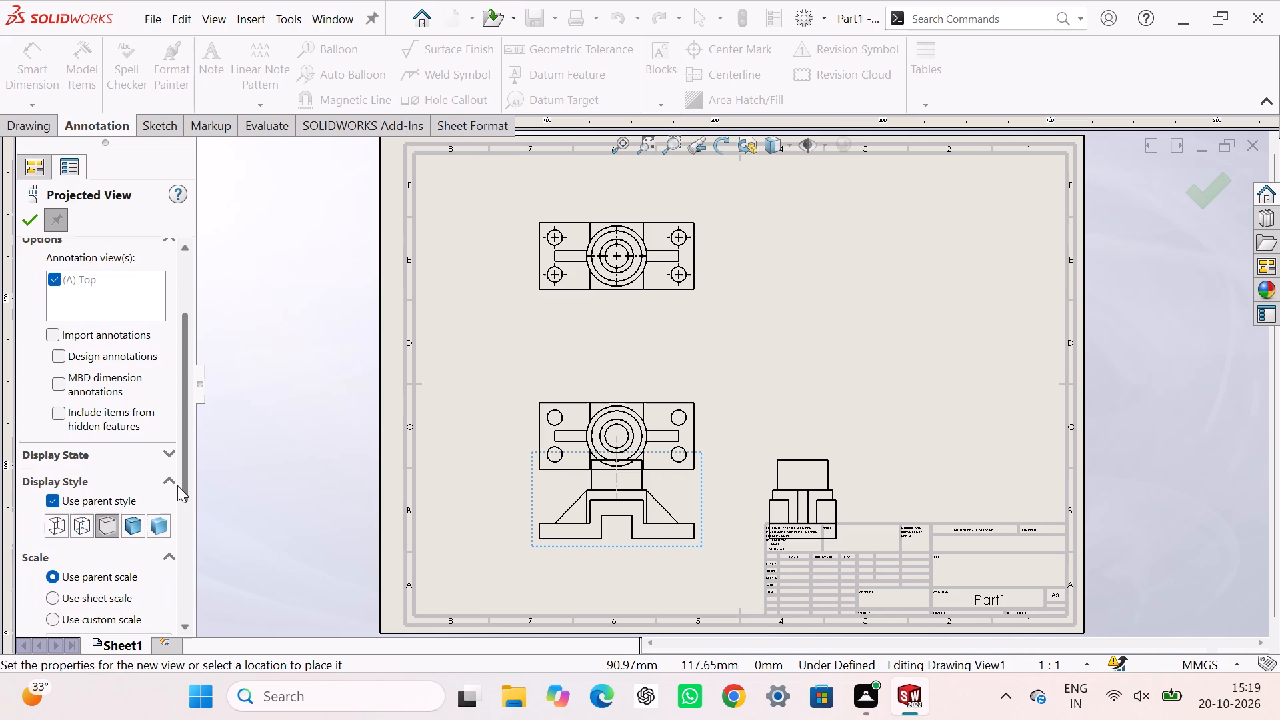
{"action": "left_click", "coordinate": [150, 522]}
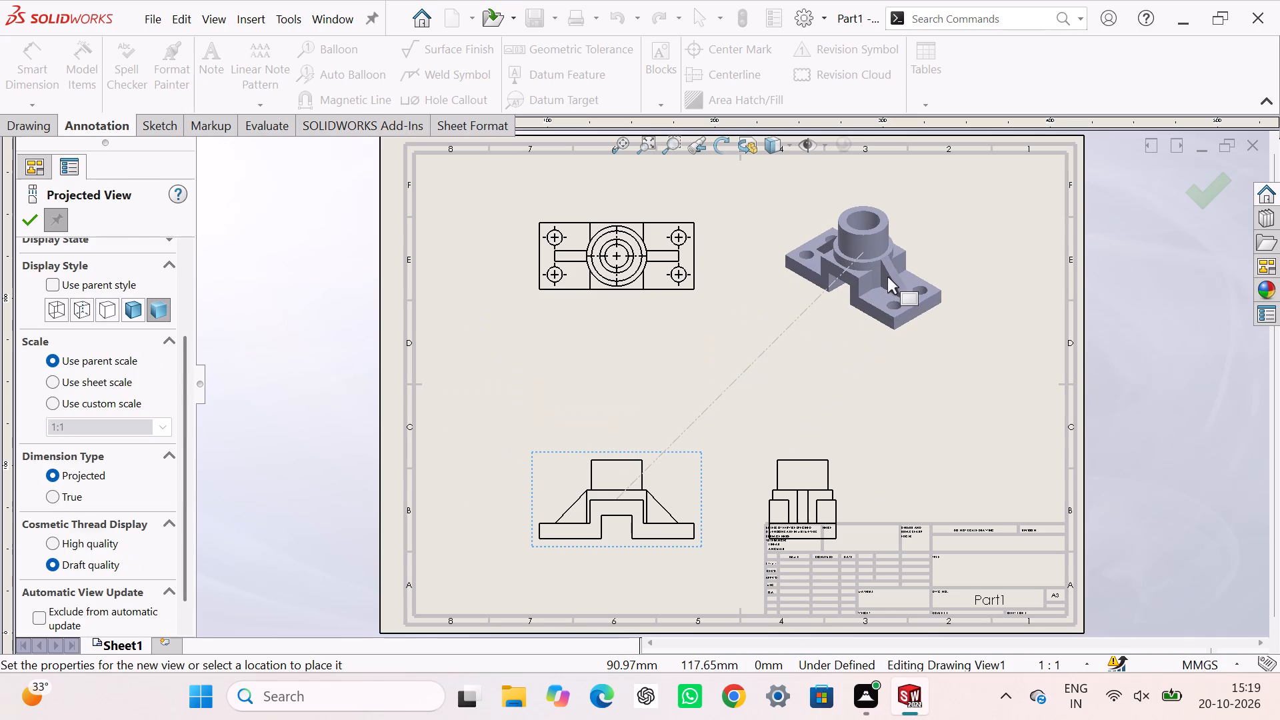
{"action": "left_click", "coordinate": [895, 279], "text": "ctrl"}
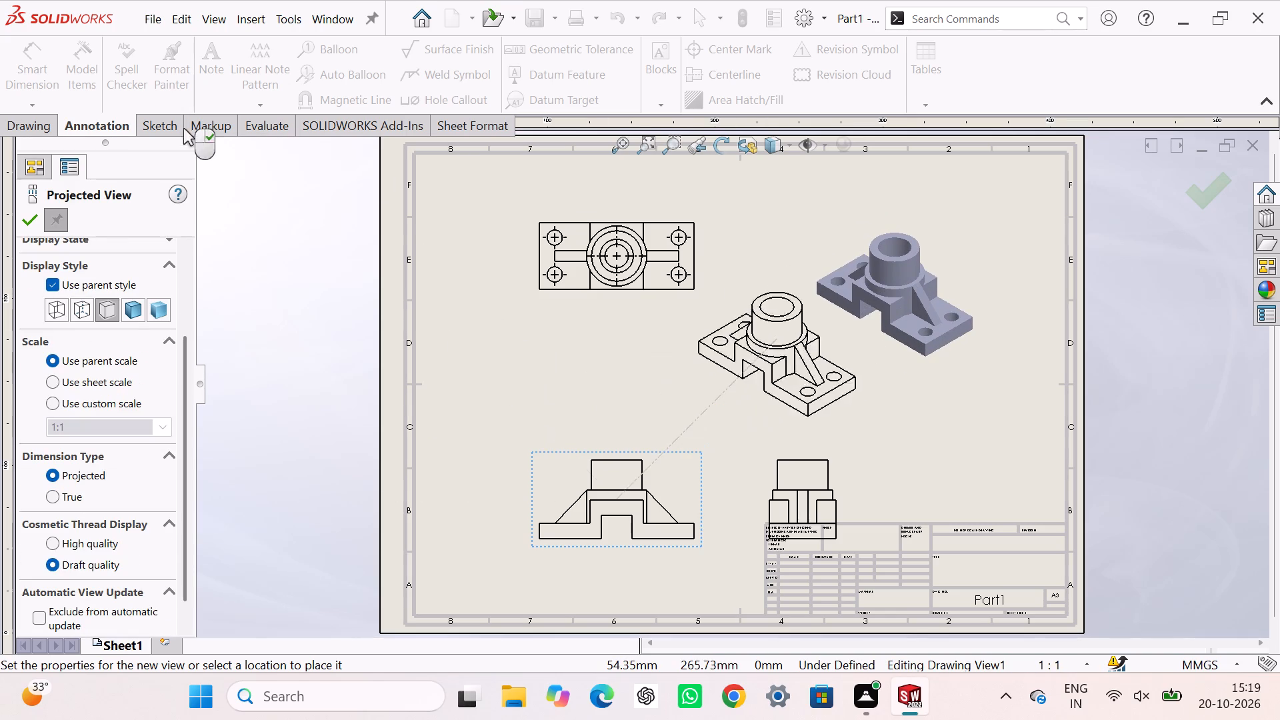
{"action": "left_click", "coordinate": [34, 219]}
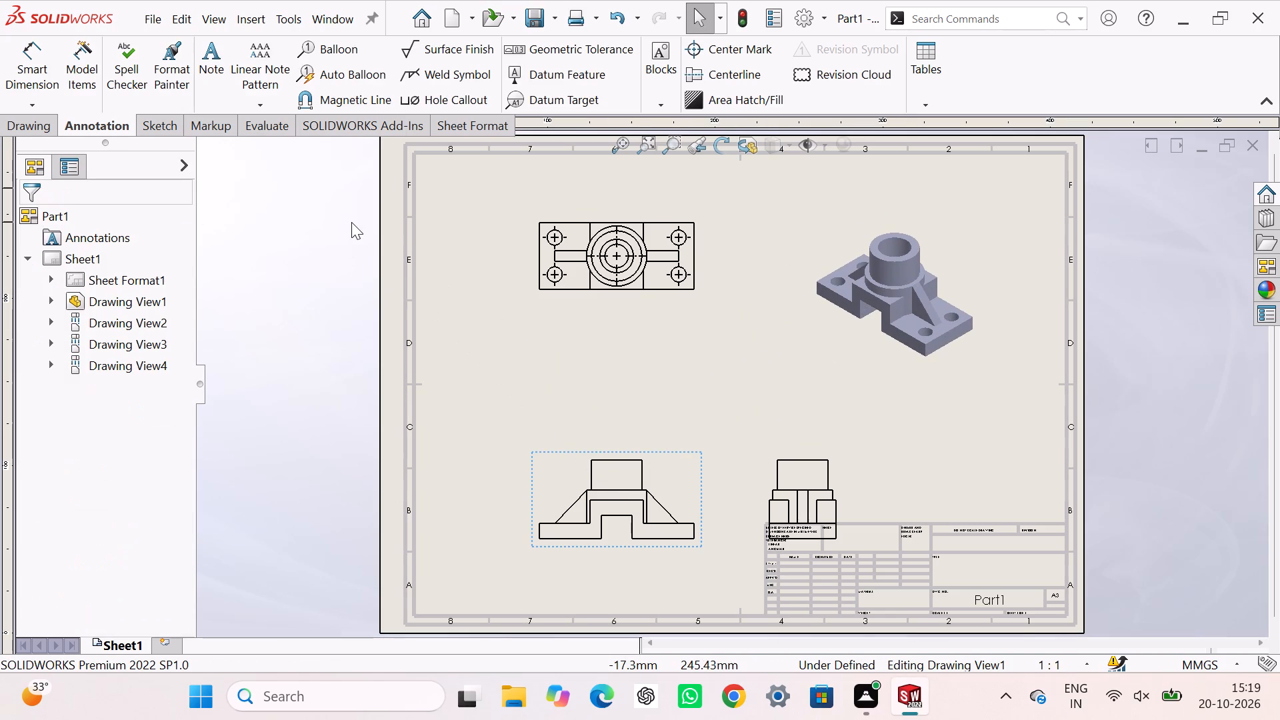
Switch to the Part1 model, orient it isometrically and assign AISI 1020 steel as its material.
{"action": "left_click", "coordinate": [351, 222]}
{"action": "left_click", "coordinate": [330, 27]}
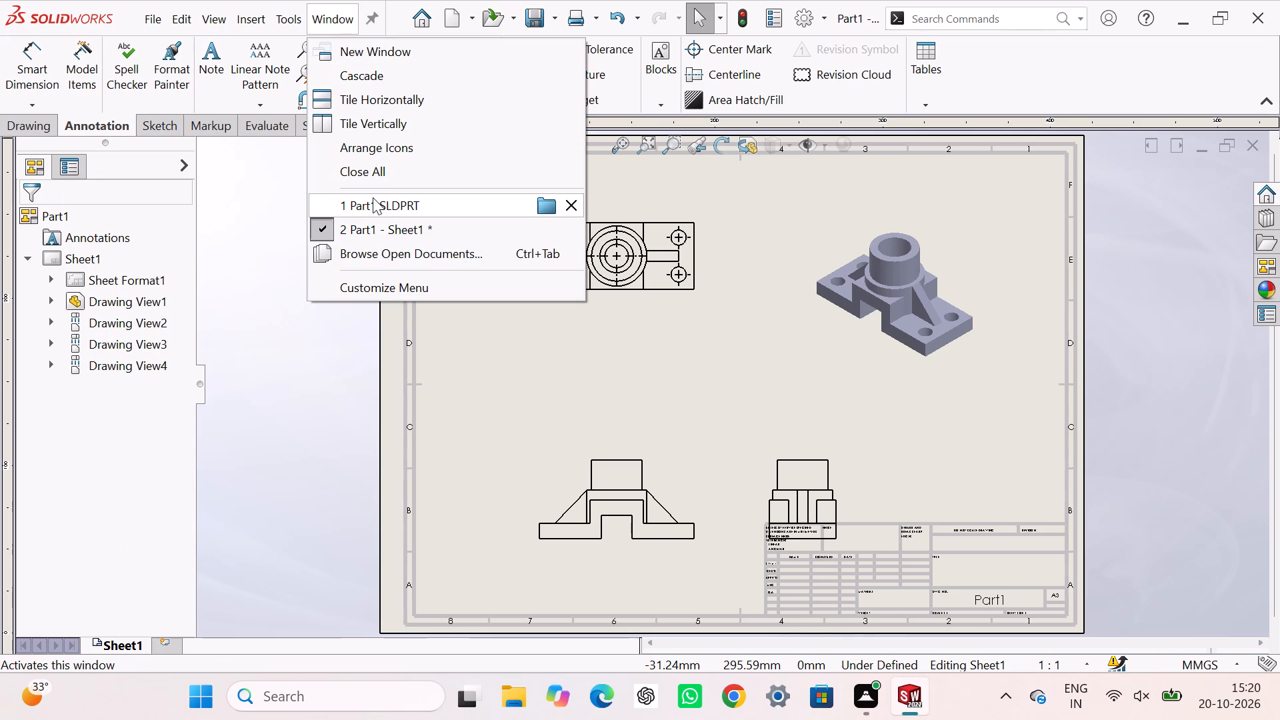
{"action": "left_click", "coordinate": [374, 201]}
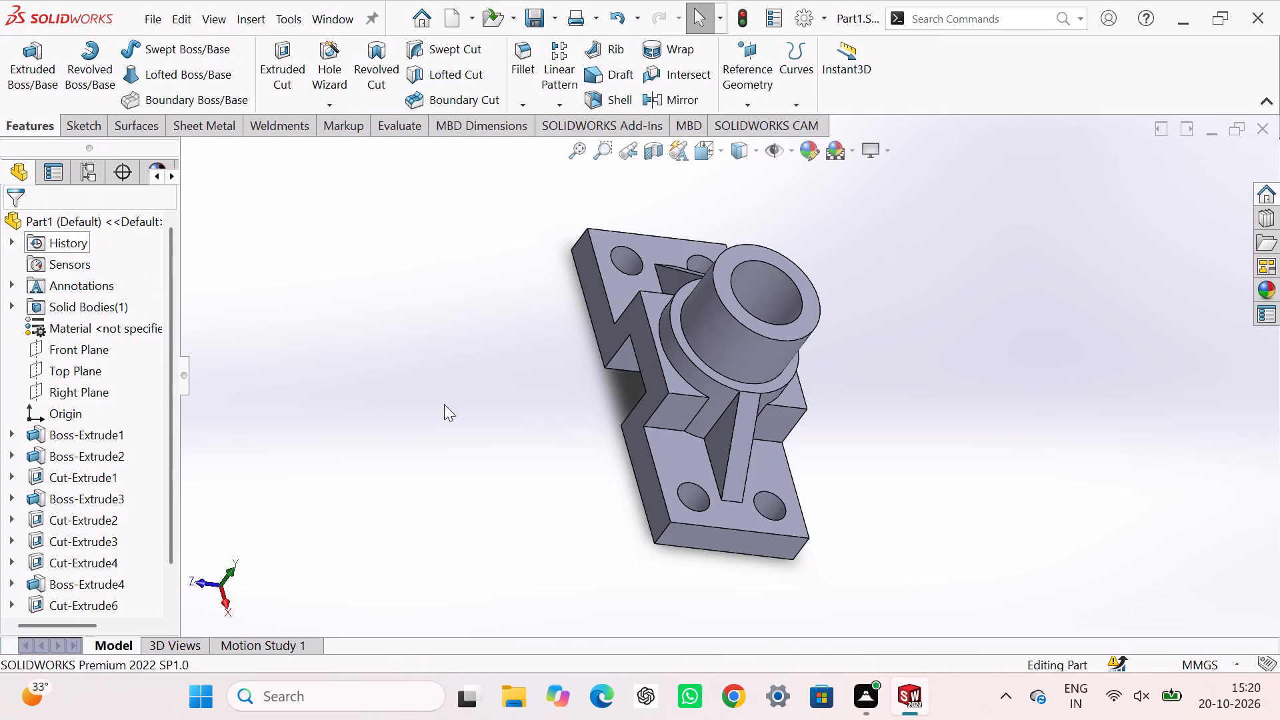
{"action": "key", "text": "ctrl+7"}
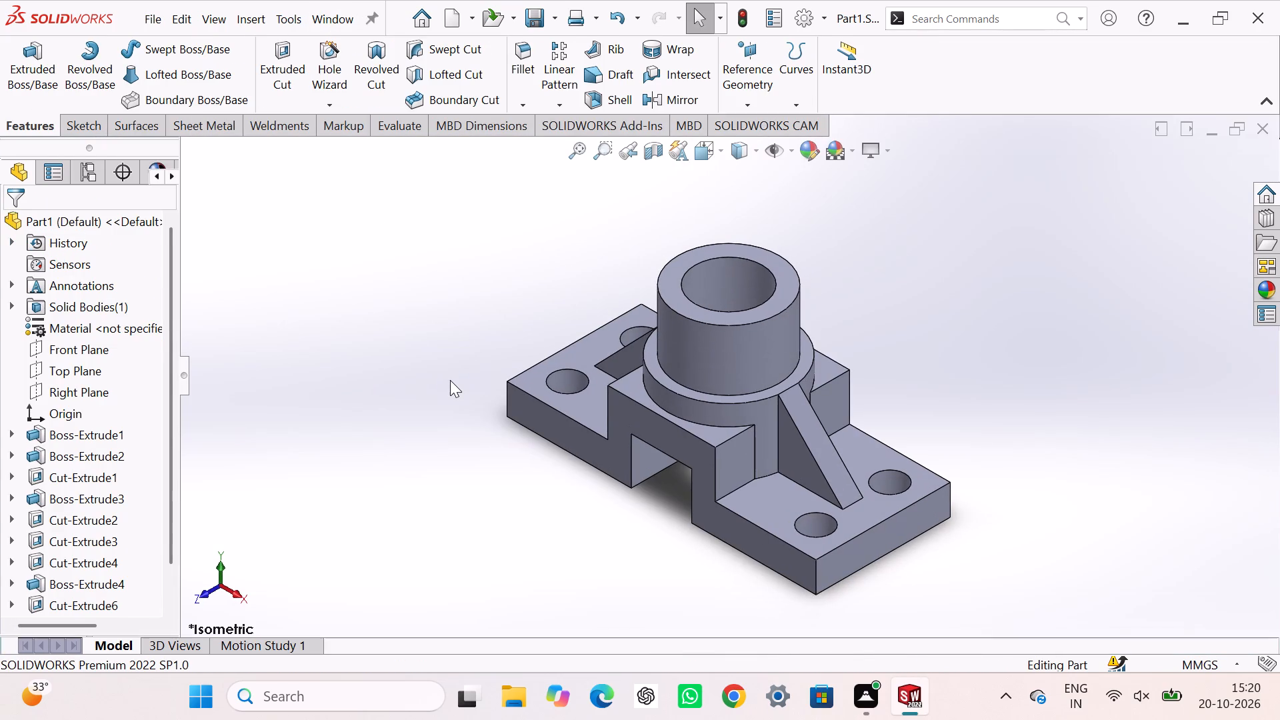
{"action": "left_click", "coordinate": [88, 324]}
{"action": "right_click", "coordinate": [87, 324]}
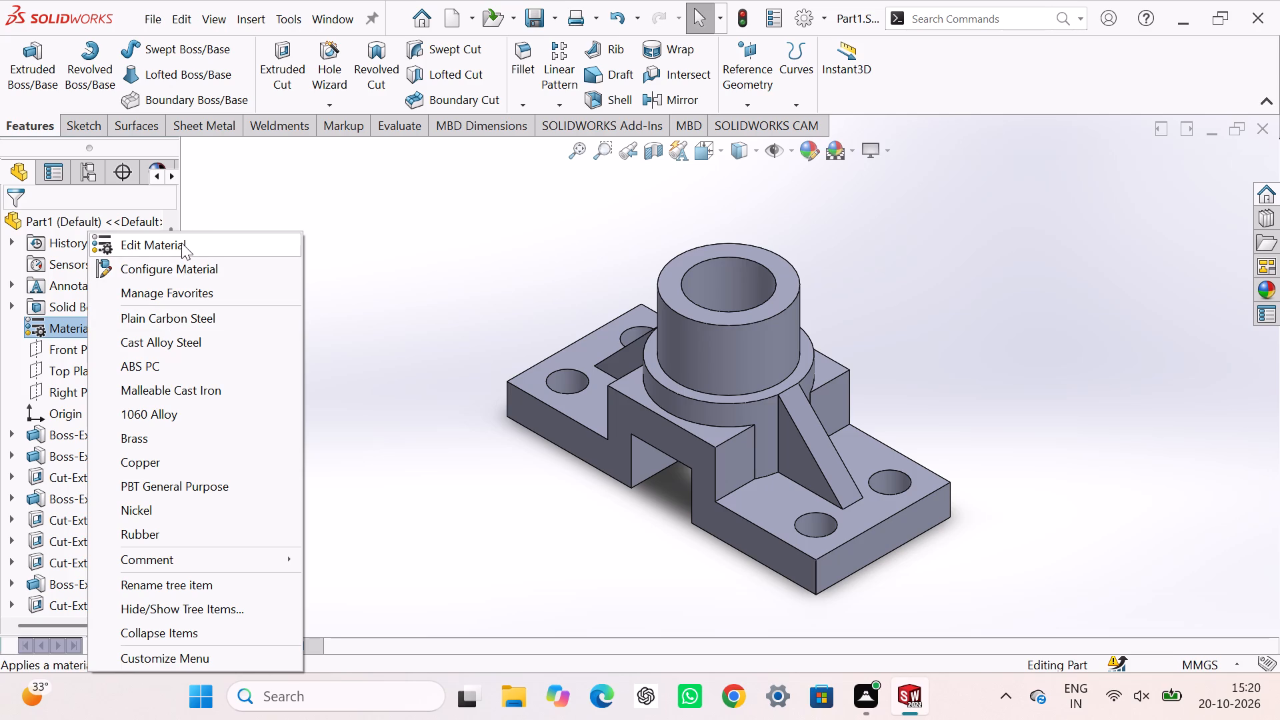
{"action": "left_click", "coordinate": [181, 243]}
{"action": "left_click", "coordinate": [405, 244]}
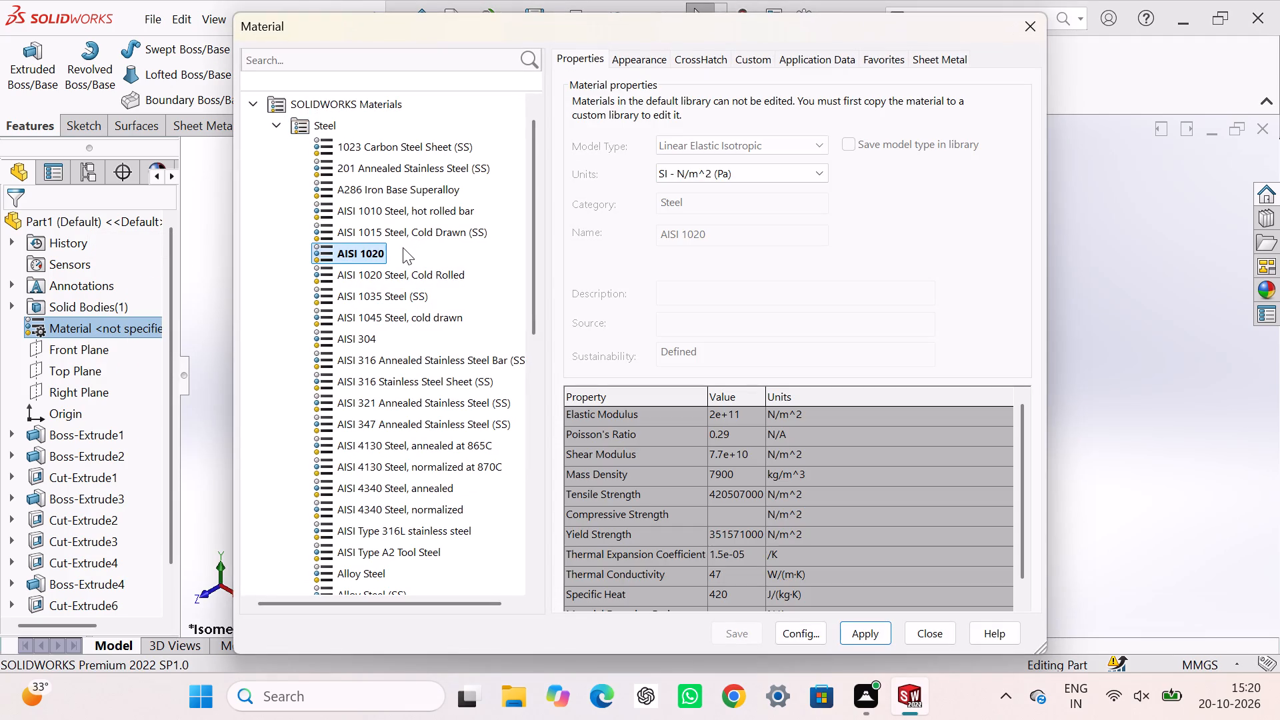
{"action": "left_click_drag", "start_coordinate": [865, 629], "coordinate": [881, 631]}
{"action": "left_click", "coordinate": [928, 627]}
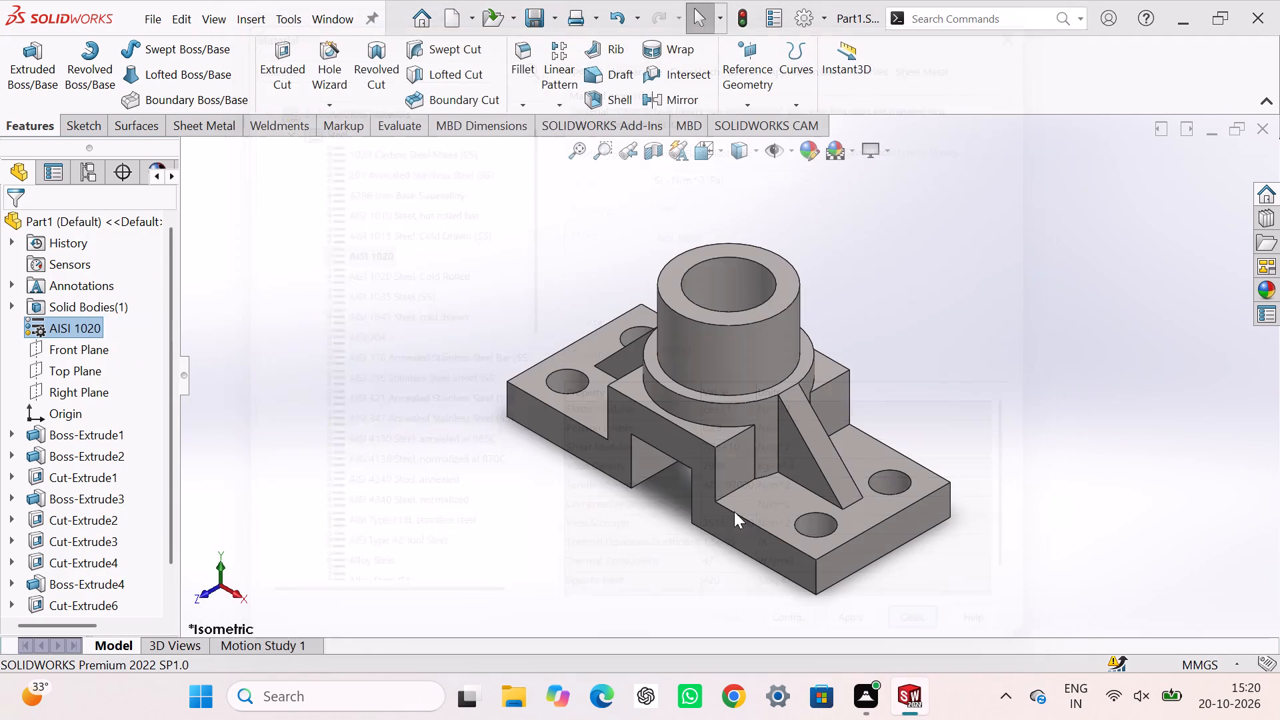
Change the whole part's appearance colour to magenta pink.
{"action": "left_click", "coordinate": [800, 152]}
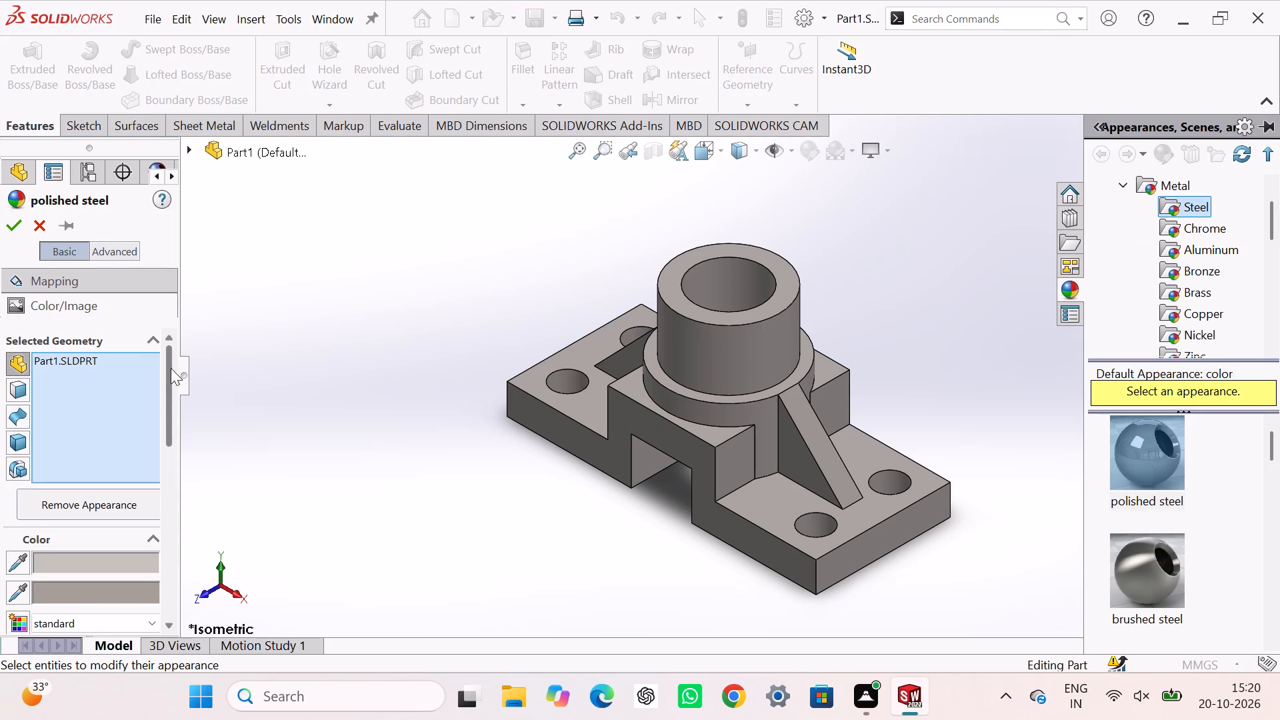
{"action": "left_click_drag", "start_coordinate": [169, 370], "coordinate": [163, 471]}
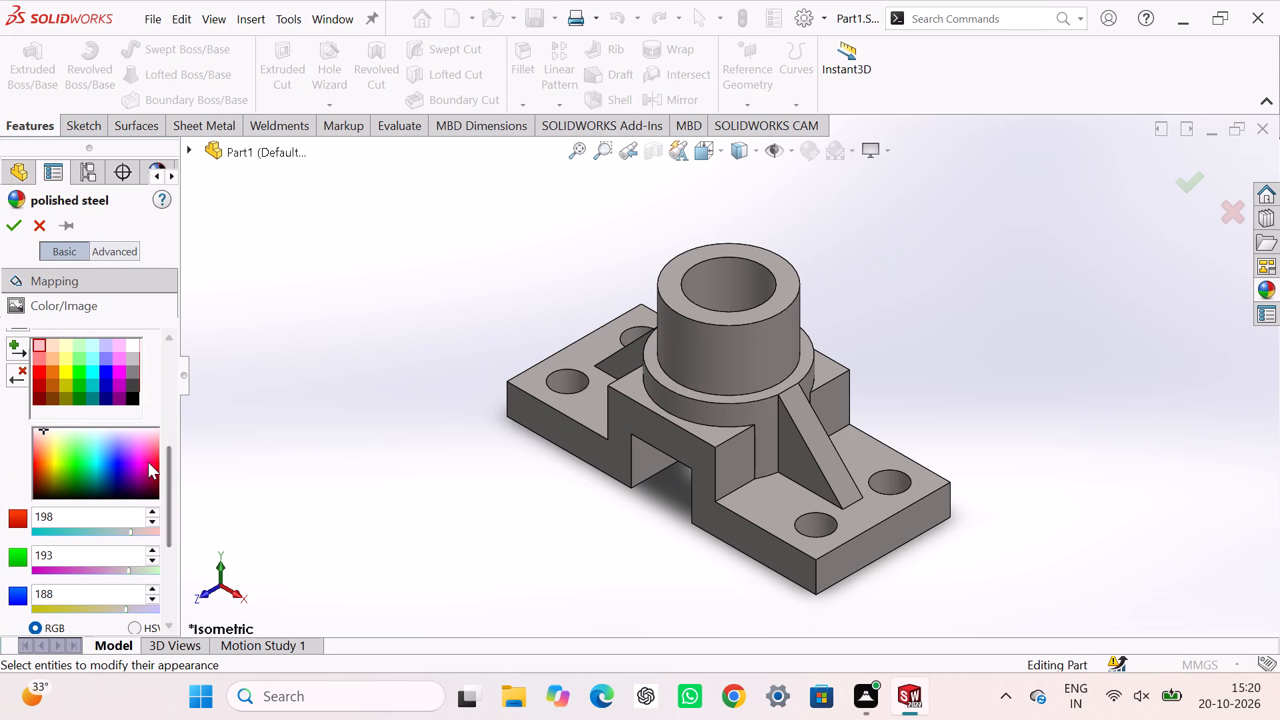
{"action": "left_click", "coordinate": [148, 462]}
{"action": "left_click", "coordinate": [15, 229]}
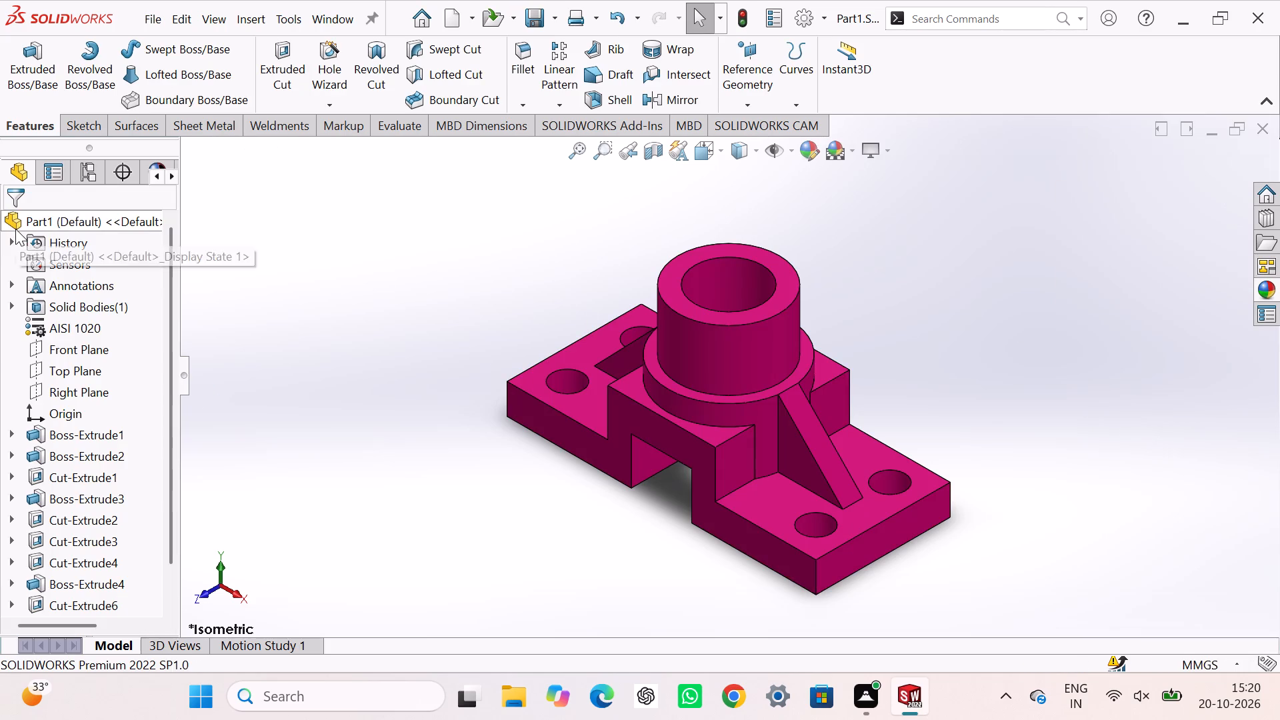
Rebuild the recoloured part and save it.
{"action": "left_click", "coordinate": [502, 345]}
{"action": "key", "text": "ctrl+s"}
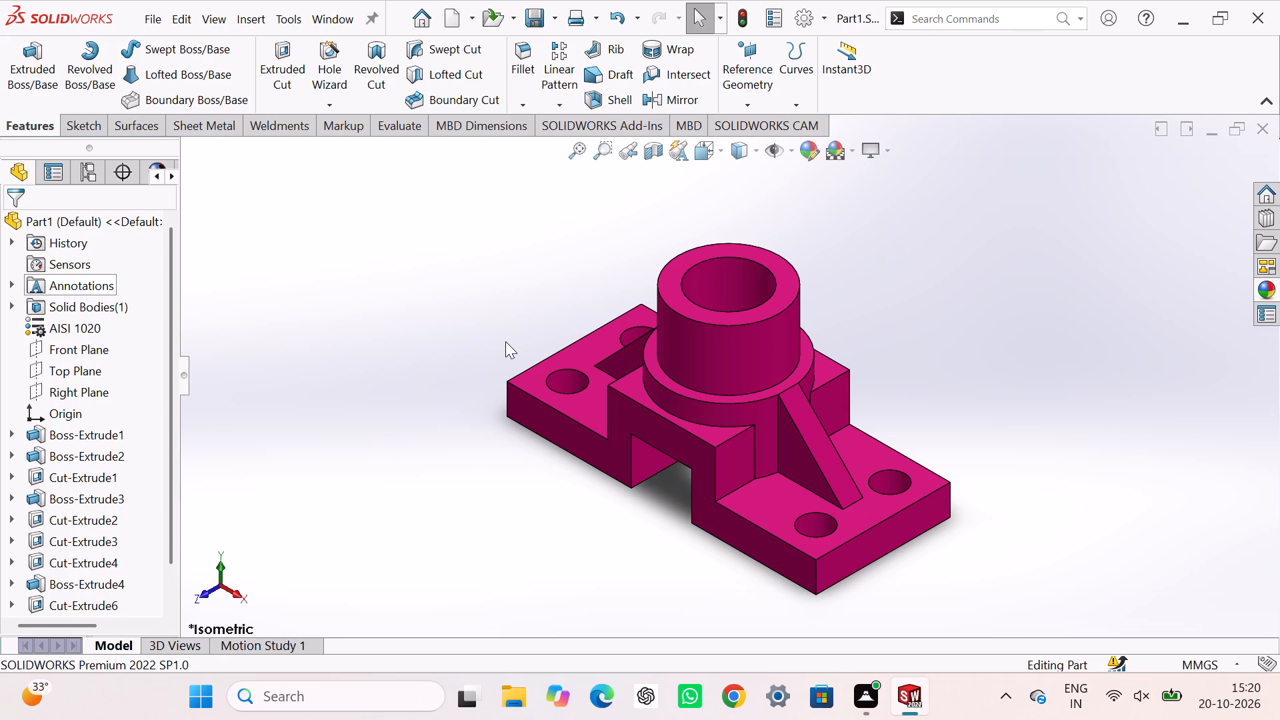
{"action": "left_click", "coordinate": [741, 6]}
{"action": "left_click", "coordinate": [510, 266]}
{"action": "key", "text": "ctrl+s"}
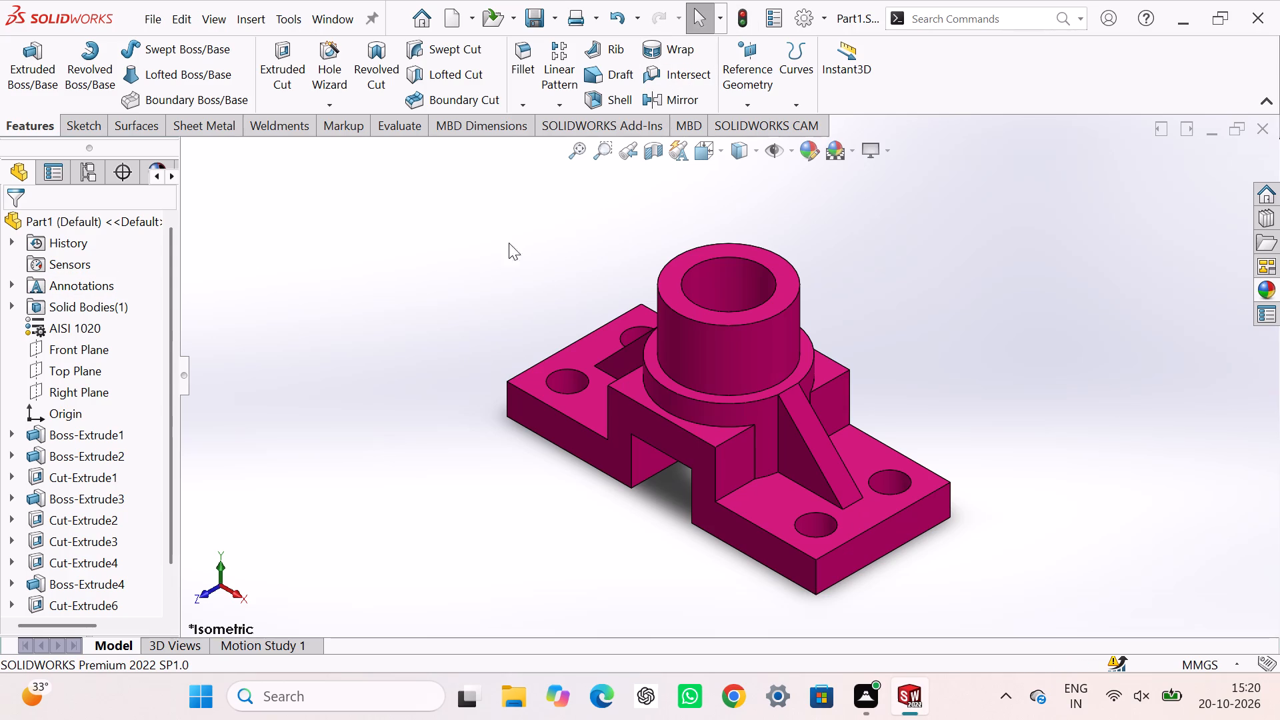
Switch back to the Part1 drawing sheet and rebuild it.
{"action": "left_click", "coordinate": [322, 17]}
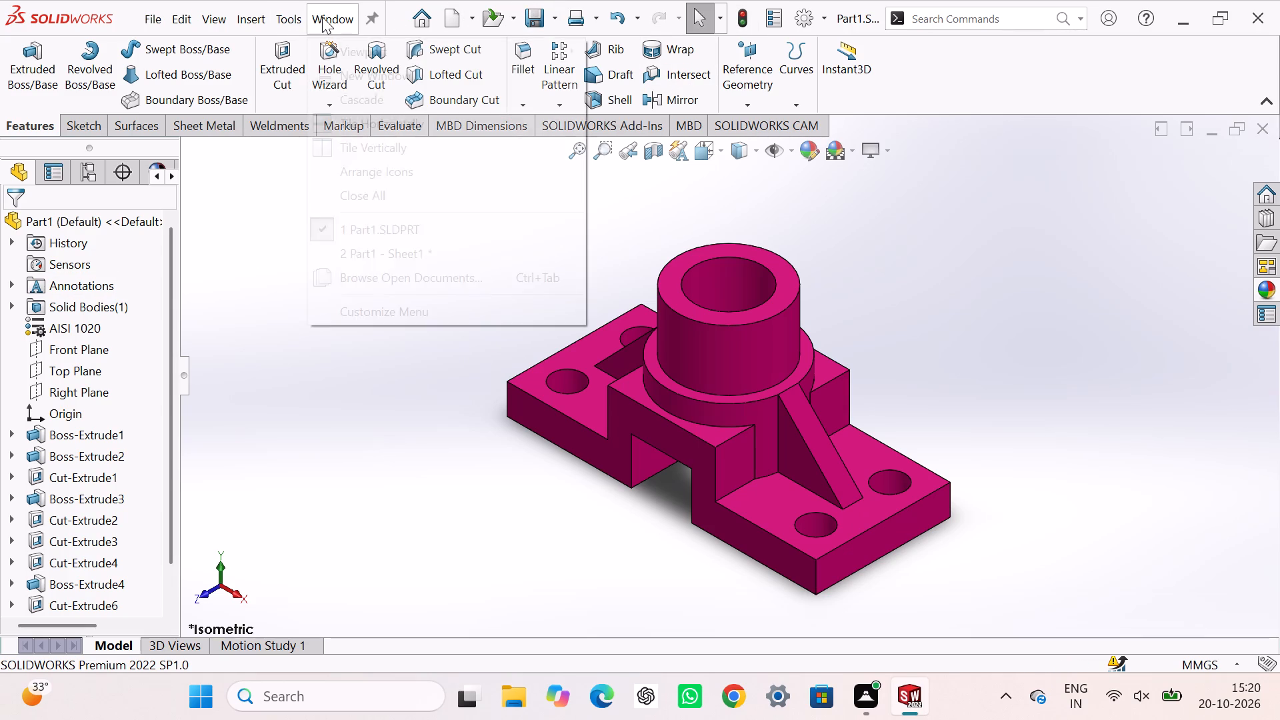
{"action": "left_click", "coordinate": [399, 253]}
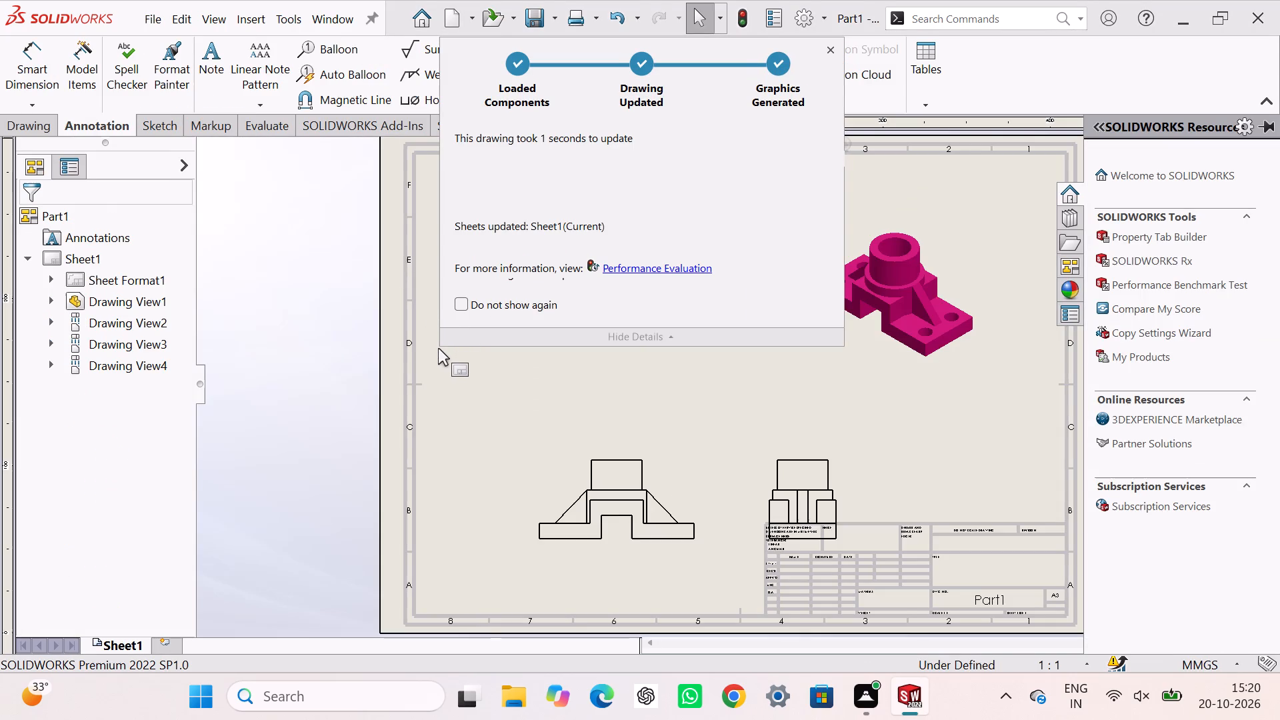
{"action": "left_click", "coordinate": [221, 340]}
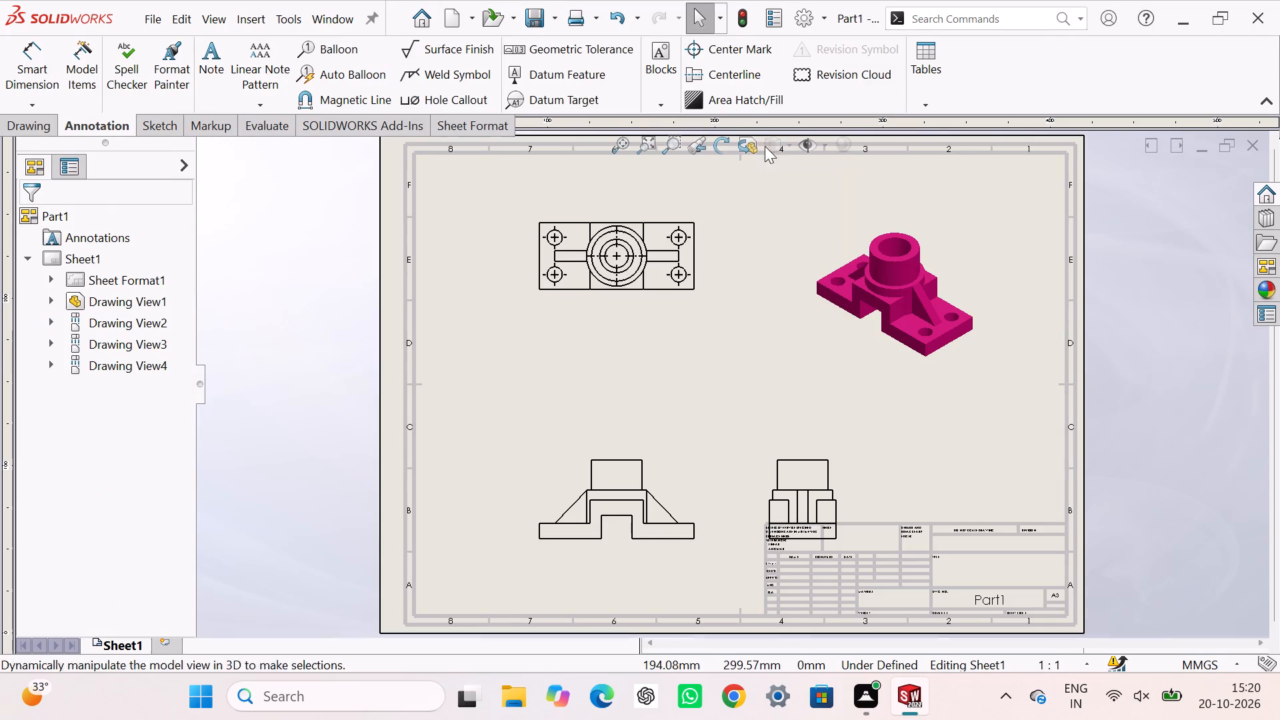
{"action": "left_click", "coordinate": [736, 11]}
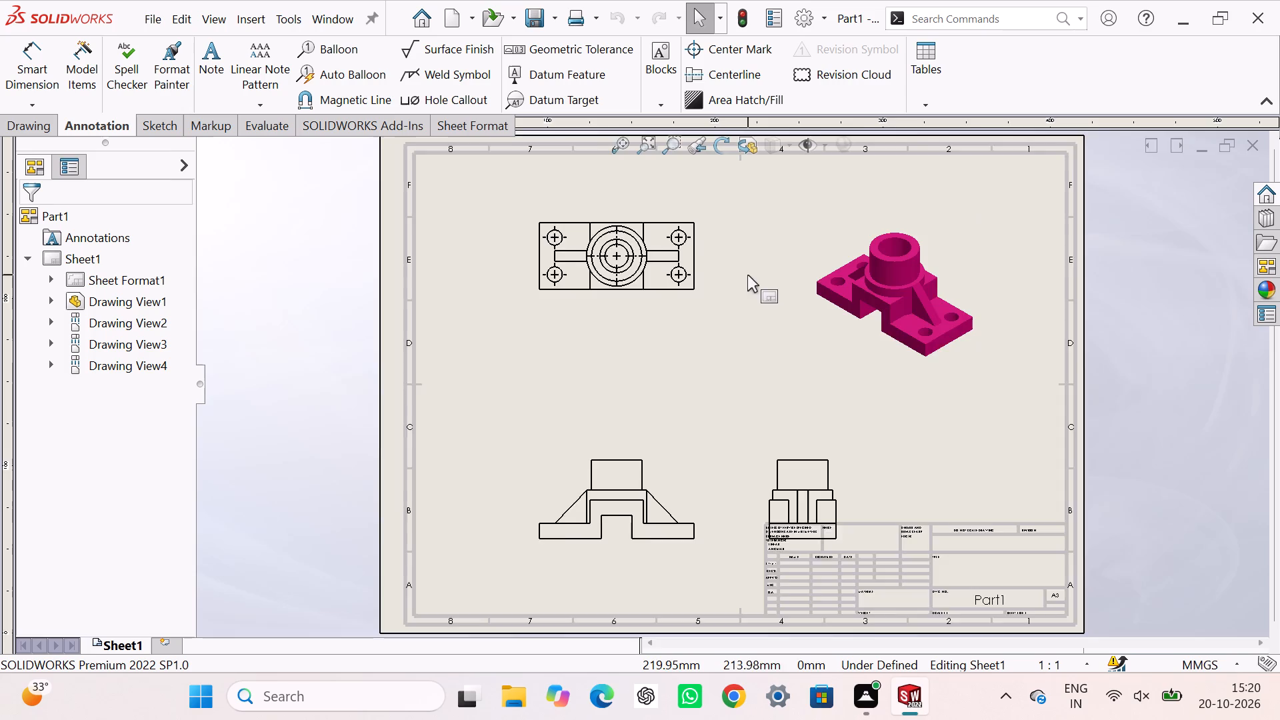
Set the top view's display style to Hidden Lines Visible.
{"action": "scroll", "coordinate": [747, 275], "scroll_direction": "down", "scroll_amount": 4}
{"action": "left_click", "coordinate": [685, 280]}
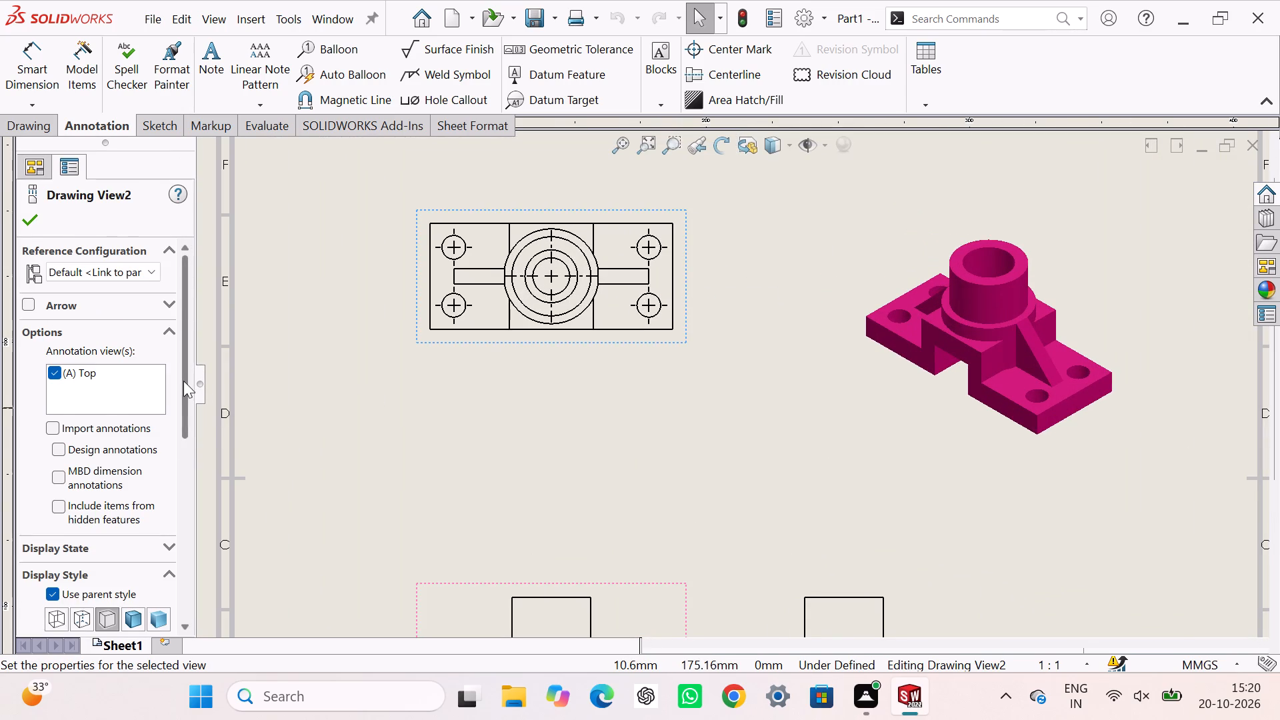
{"action": "left_click_drag", "start_coordinate": [183, 381], "coordinate": [199, 447]}
{"action": "left_click", "coordinate": [82, 474]}
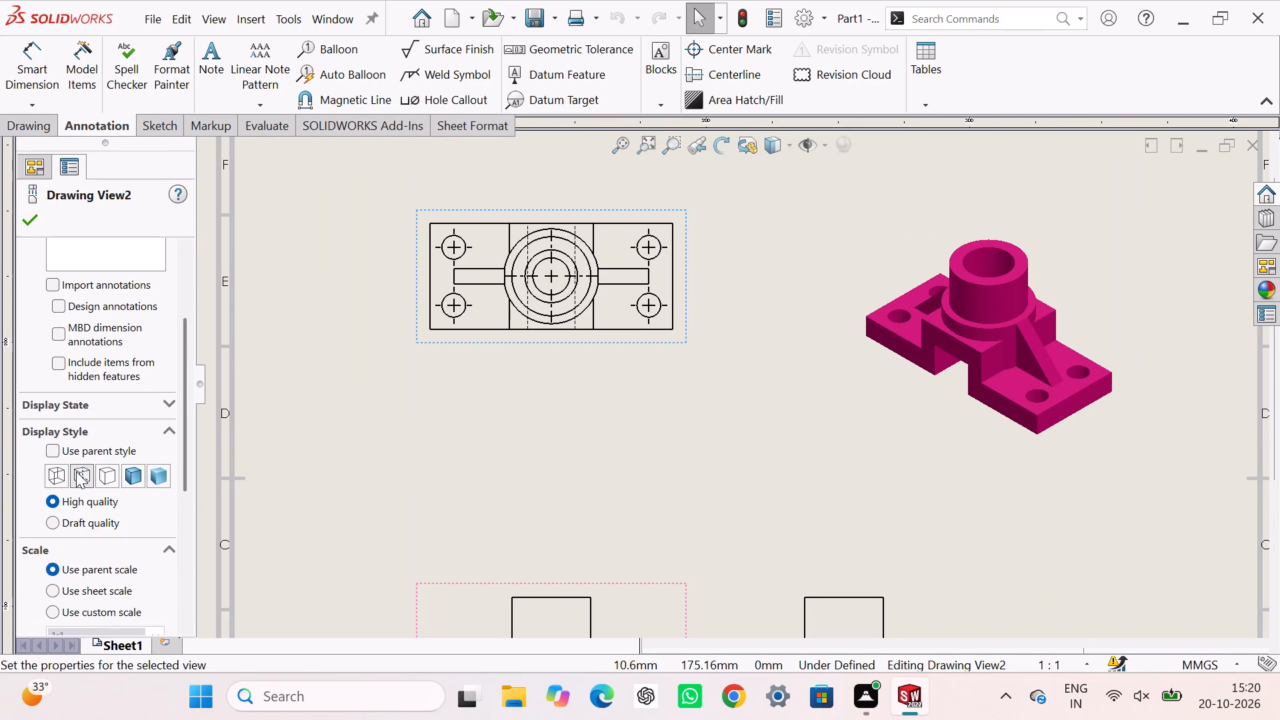
{"action": "left_click", "coordinate": [24, 214]}
{"action": "left_click", "coordinate": [400, 419]}
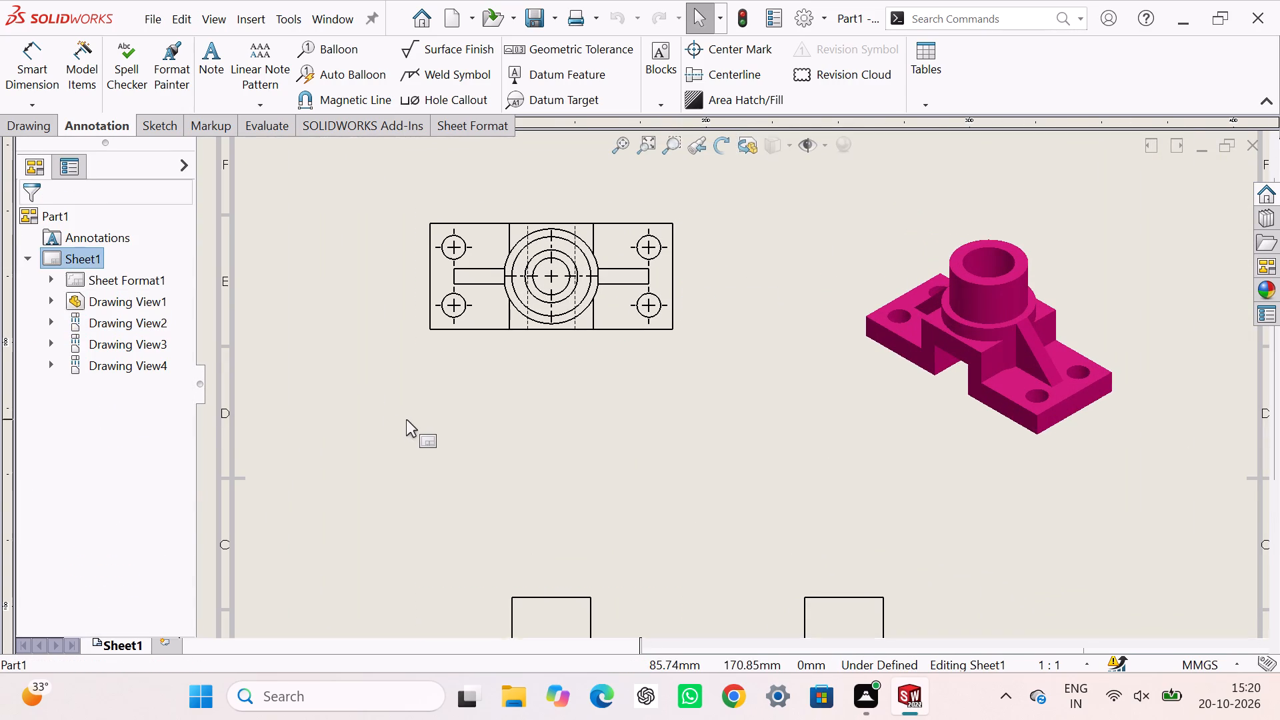
Set the front view's display style to Hidden Lines Visible.
{"action": "scroll", "coordinate": [406, 419], "scroll_direction": "up", "scroll_amount": 2}
{"action": "left_click", "coordinate": [644, 530]}
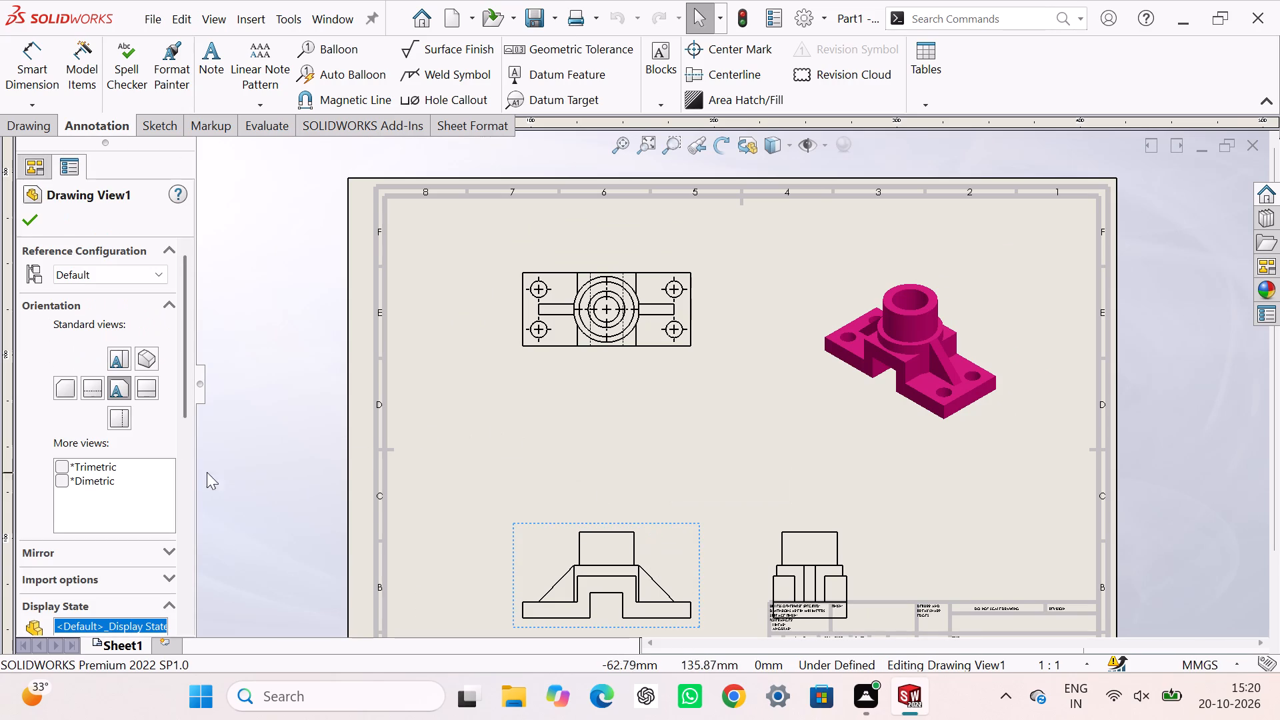
{"action": "left_click_drag", "start_coordinate": [183, 406], "coordinate": [190, 479]}
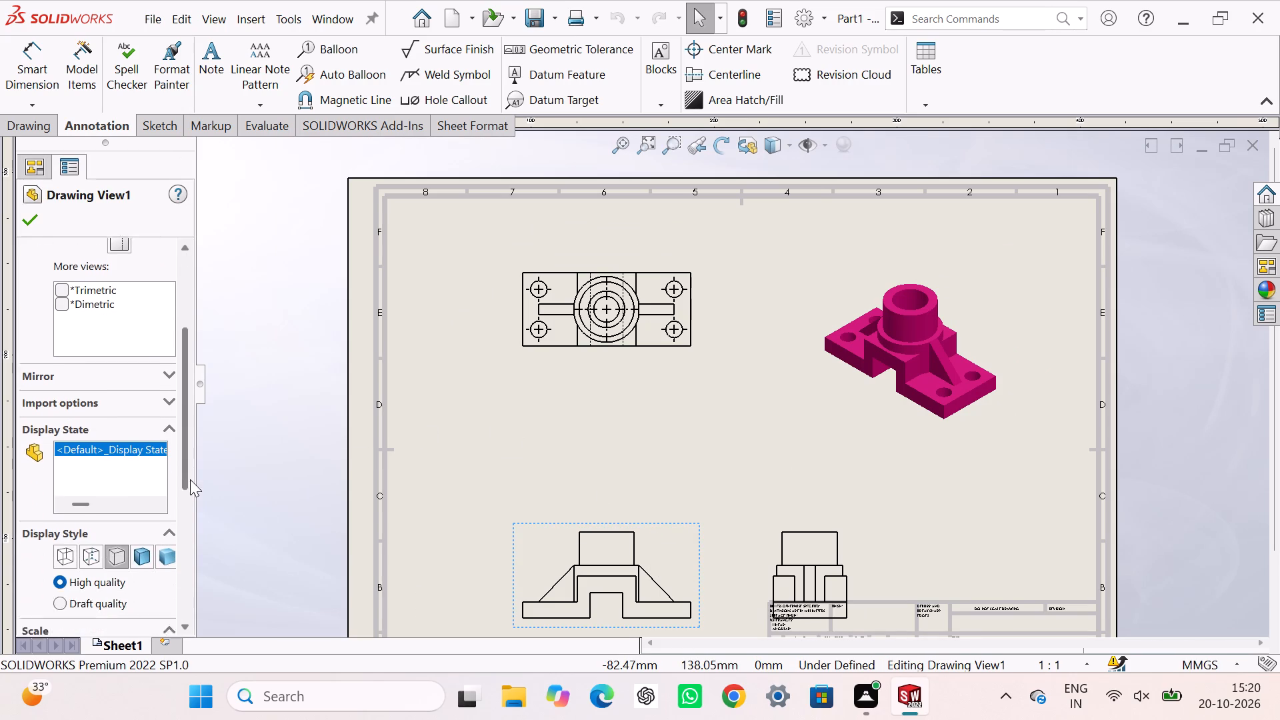
{"action": "left_click_drag", "start_coordinate": [190, 479], "coordinate": [189, 490]}
{"action": "left_click_drag", "start_coordinate": [189, 493], "coordinate": [189, 503]}
{"action": "left_click", "coordinate": [95, 501]}
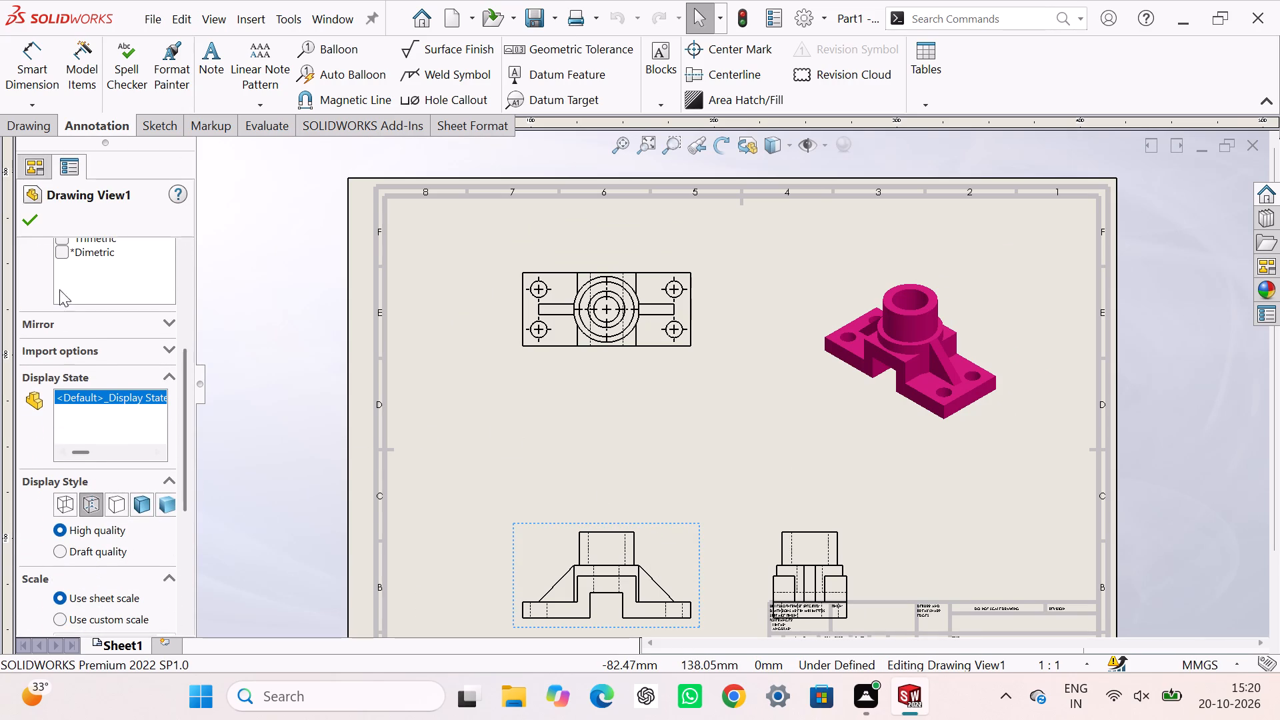
{"action": "left_click", "coordinate": [36, 219]}
{"action": "left_click", "coordinate": [433, 391]}
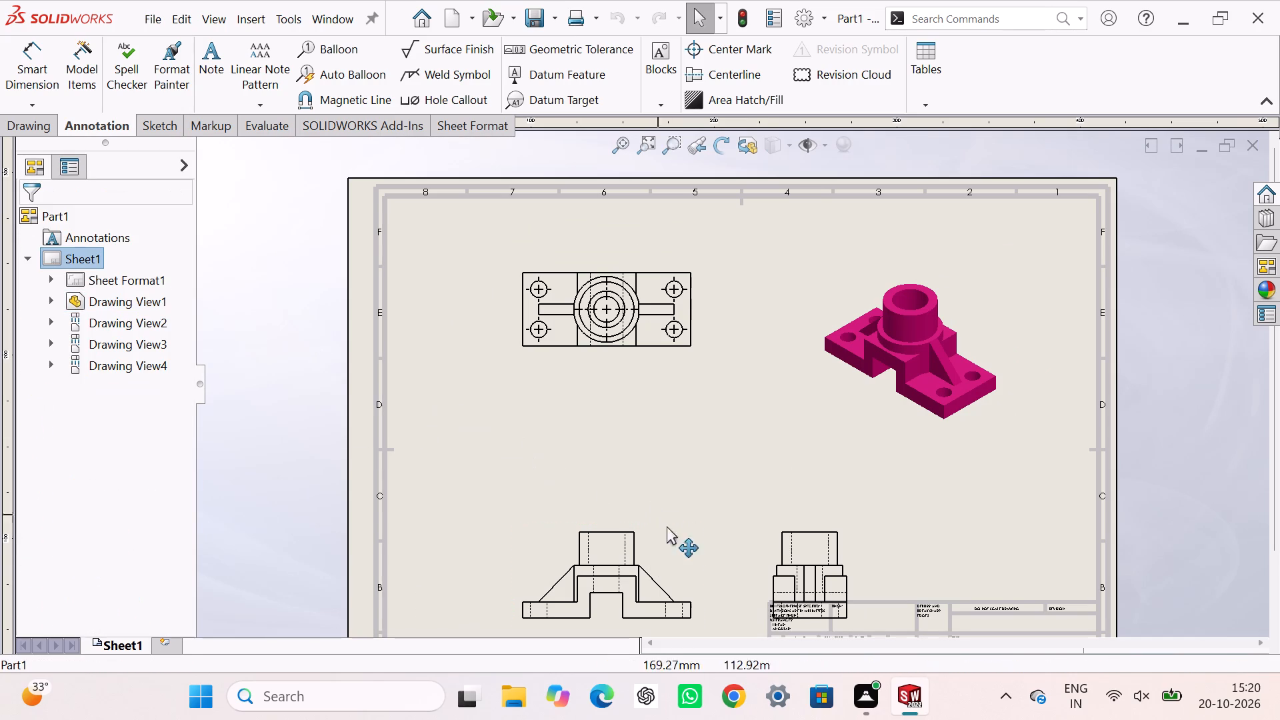
Move the front view up and to the left so the aligned side view clears the title block.
{"action": "left_click_drag", "start_coordinate": [651, 521], "coordinate": [648, 469]}
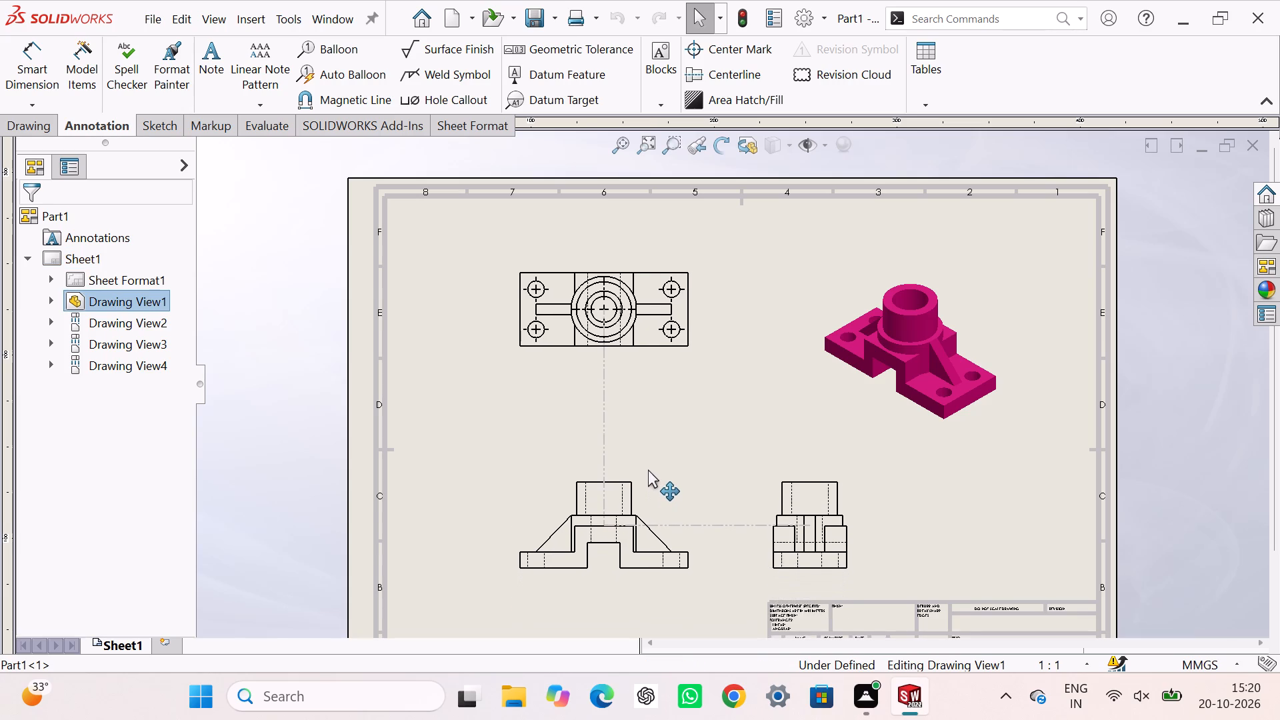
{"action": "left_click_drag", "start_coordinate": [648, 469], "coordinate": [619, 471]}
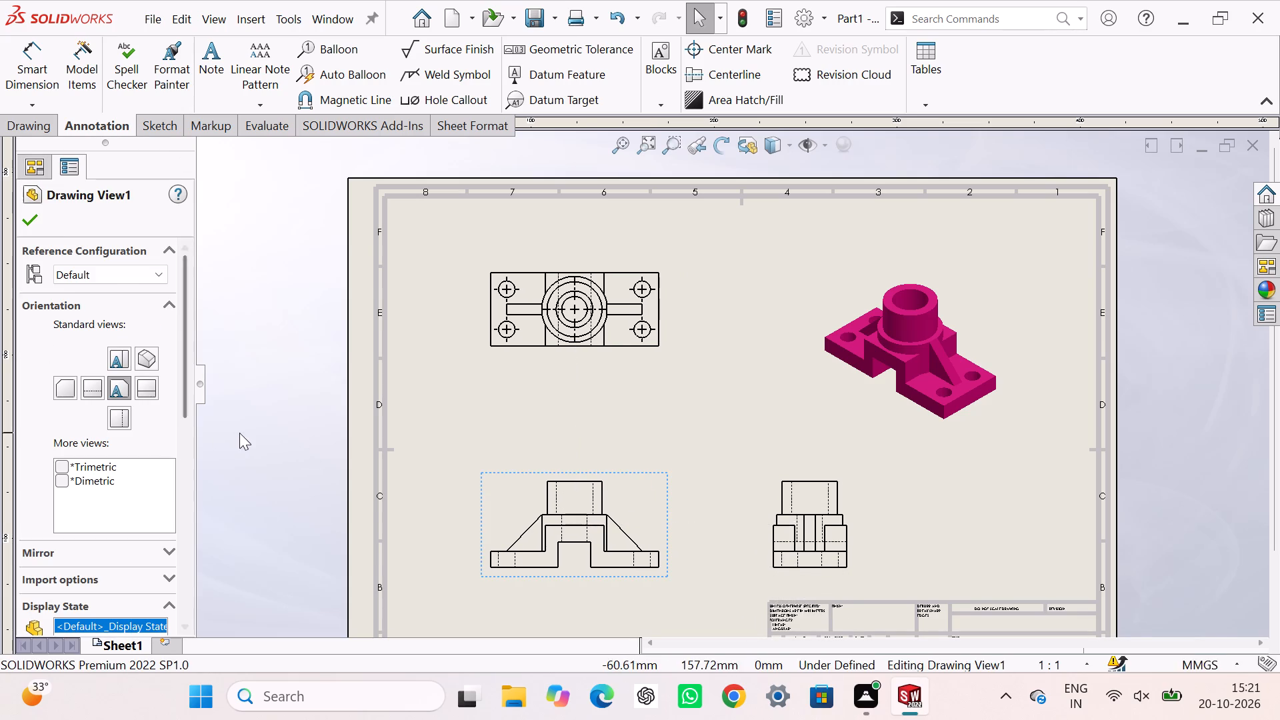
{"action": "left_click", "coordinate": [300, 442]}
Dimension the top view's lower-left hole: its diameter and its centre's distances from the bottom and left plate edges.
{"action": "right_click_drag", "start_coordinate": [280, 451], "coordinate": [336, 134]}
{"action": "scroll", "coordinate": [519, 333], "scroll_direction": "down", "scroll_amount": 3}
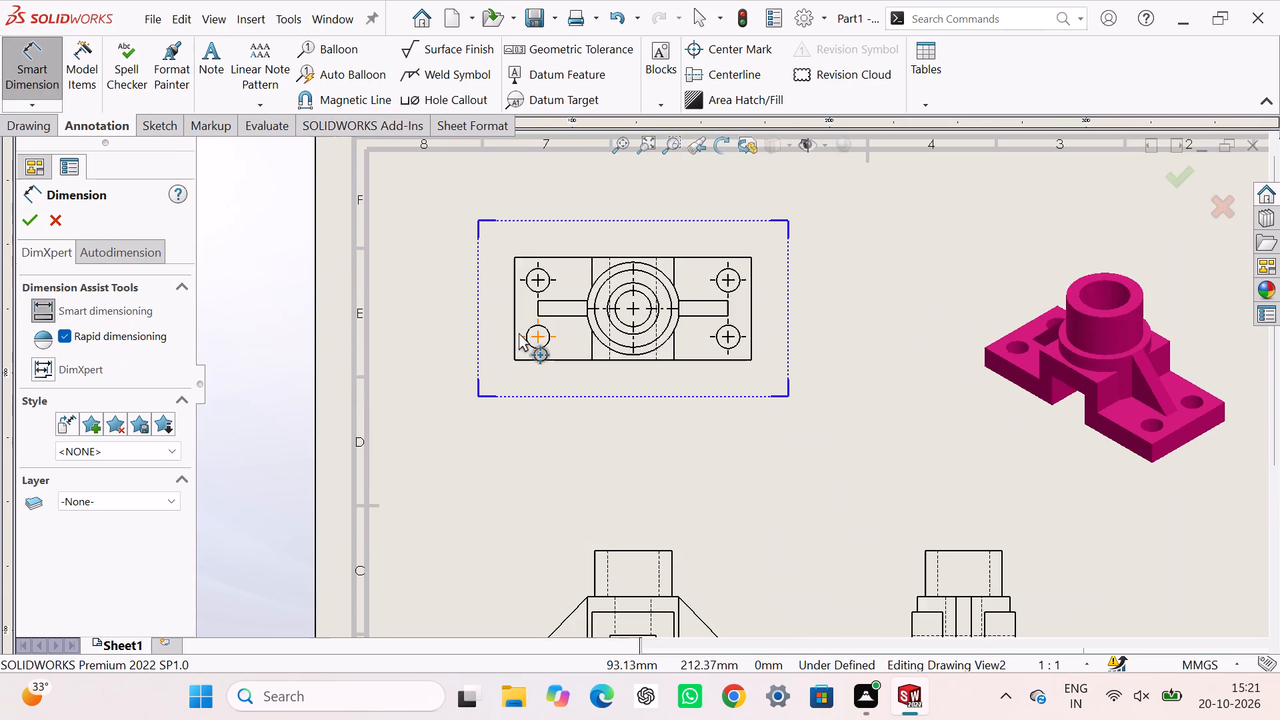
{"action": "scroll", "coordinate": [519, 333], "scroll_direction": "down", "scroll_amount": 3}
{"action": "left_click", "coordinate": [574, 360]}
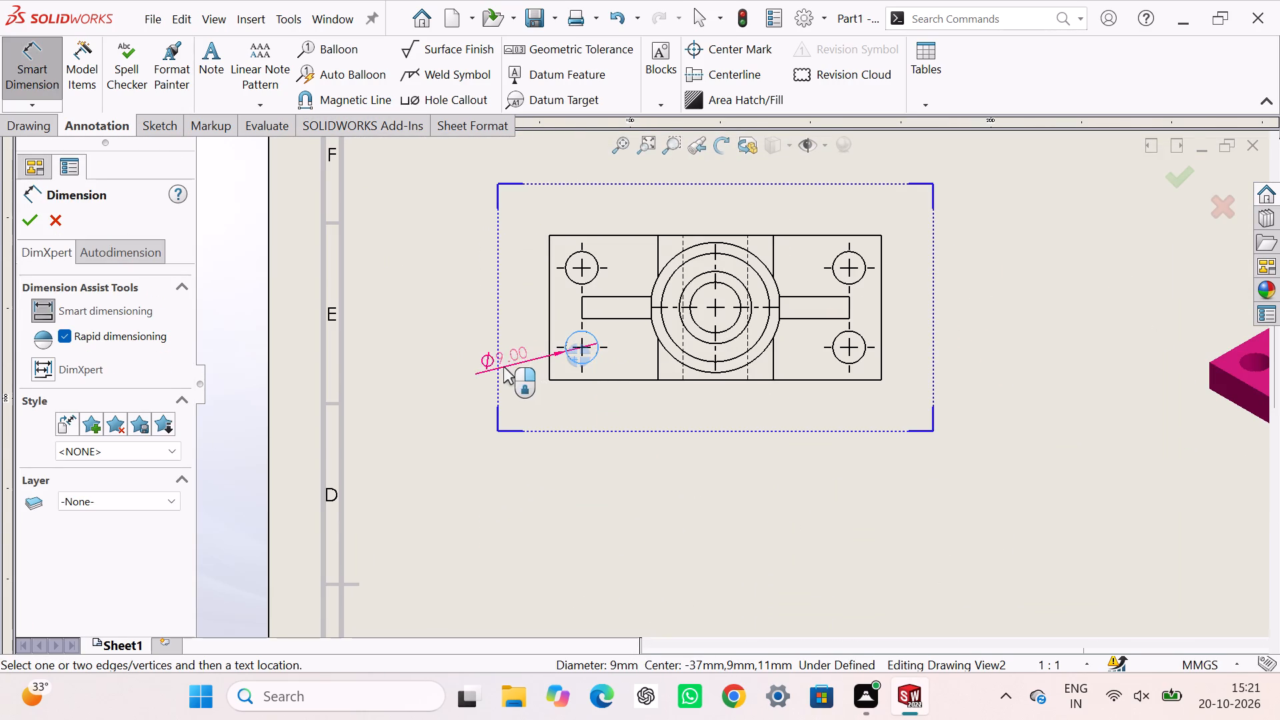
{"action": "left_click", "coordinate": [459, 376]}
{"action": "left_click", "coordinate": [575, 379]}
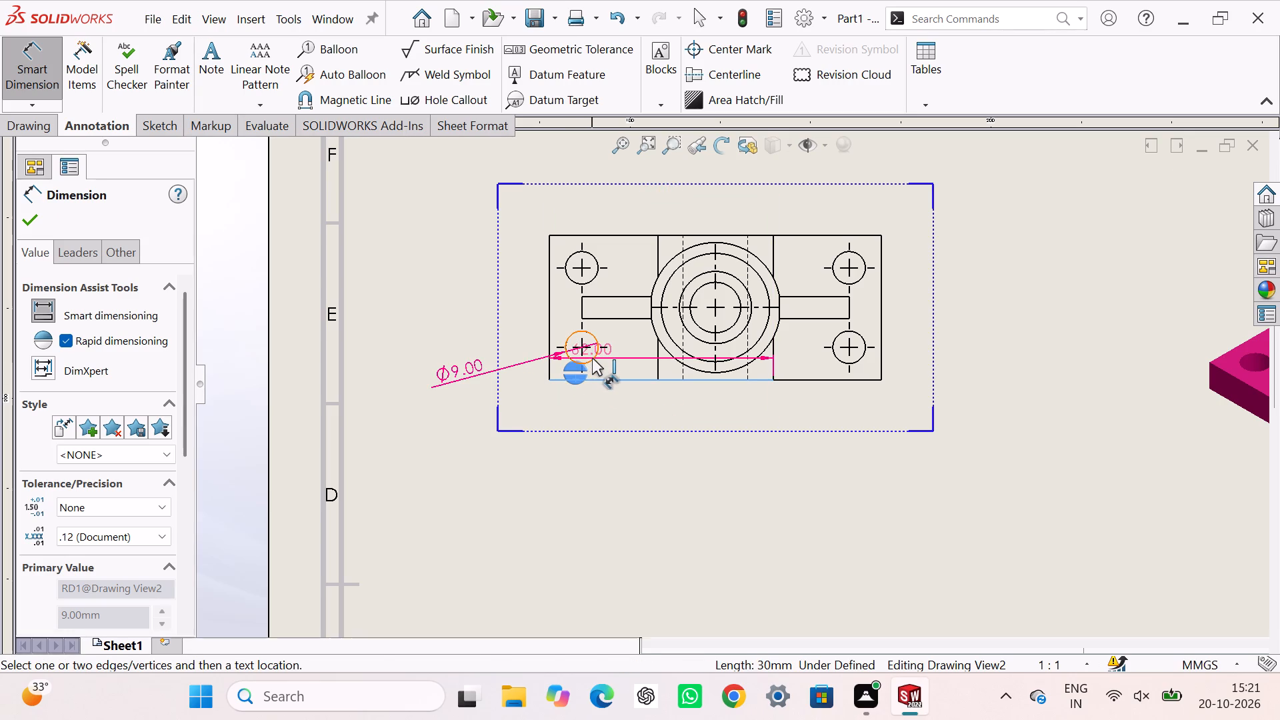
{"action": "left_click", "coordinate": [592, 358]}
{"action": "left_click", "coordinate": [518, 393]}
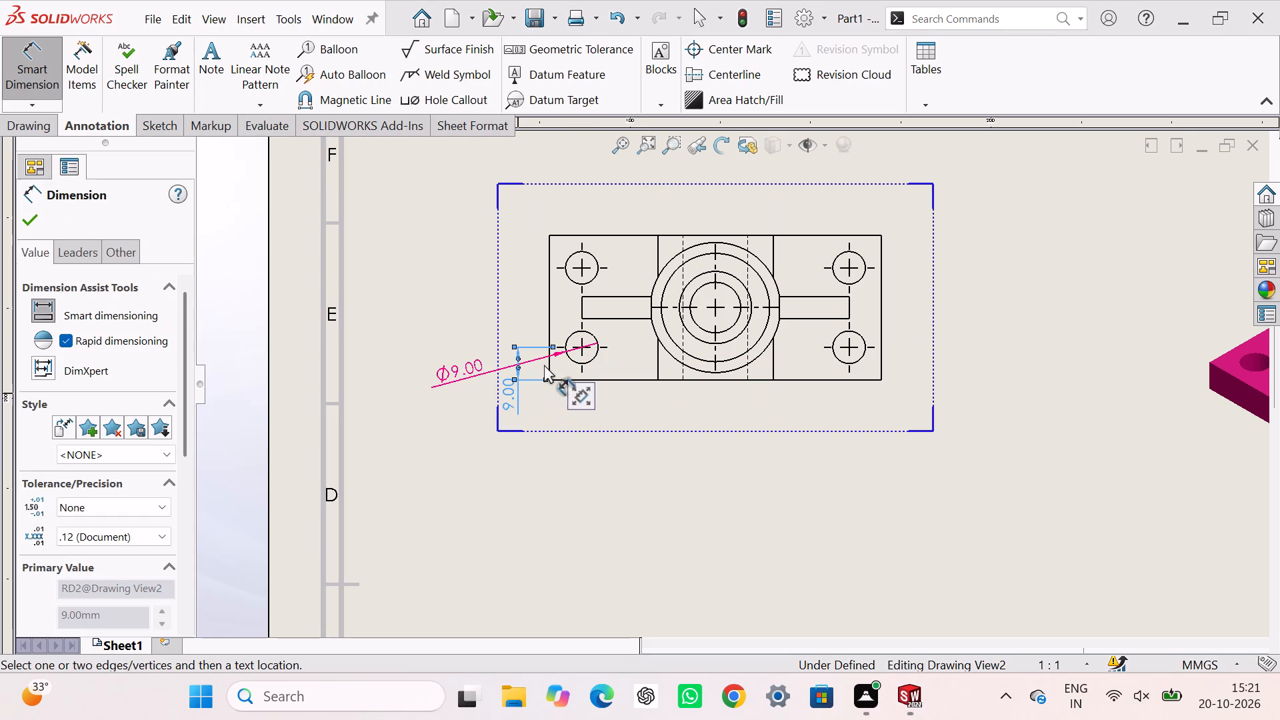
{"action": "left_click", "coordinate": [550, 365]}
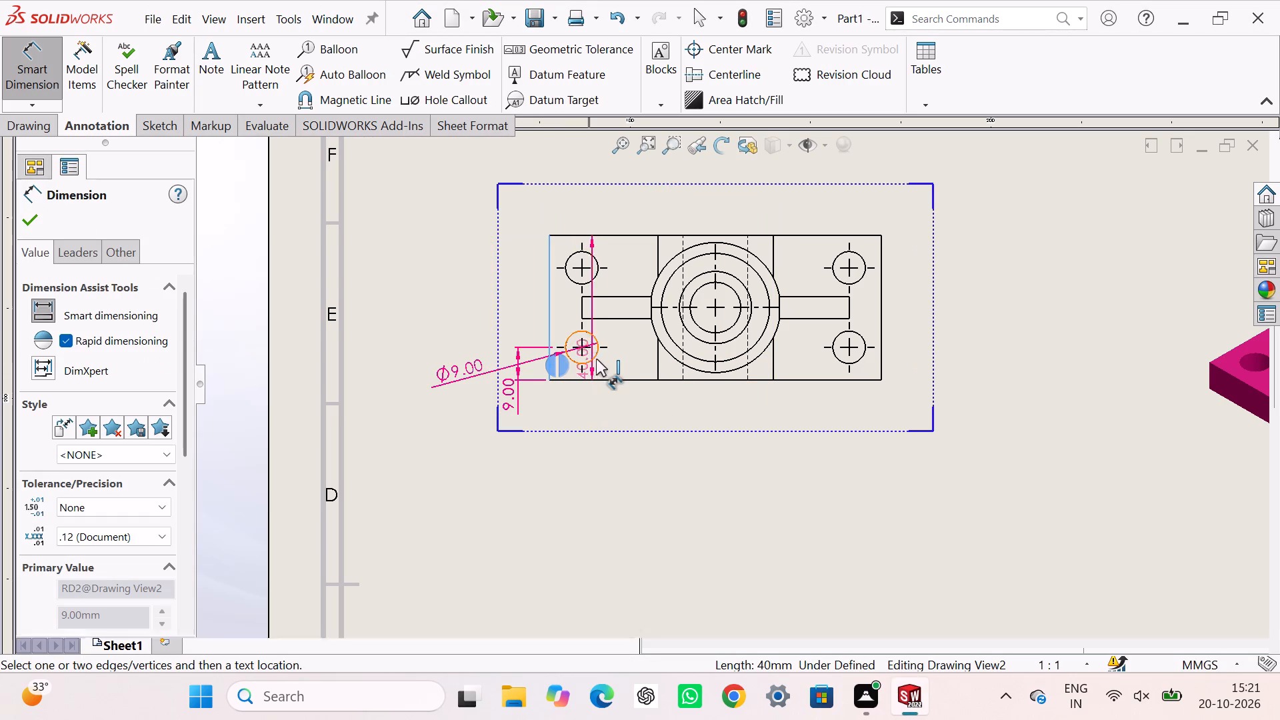
{"action": "left_click", "coordinate": [596, 359]}
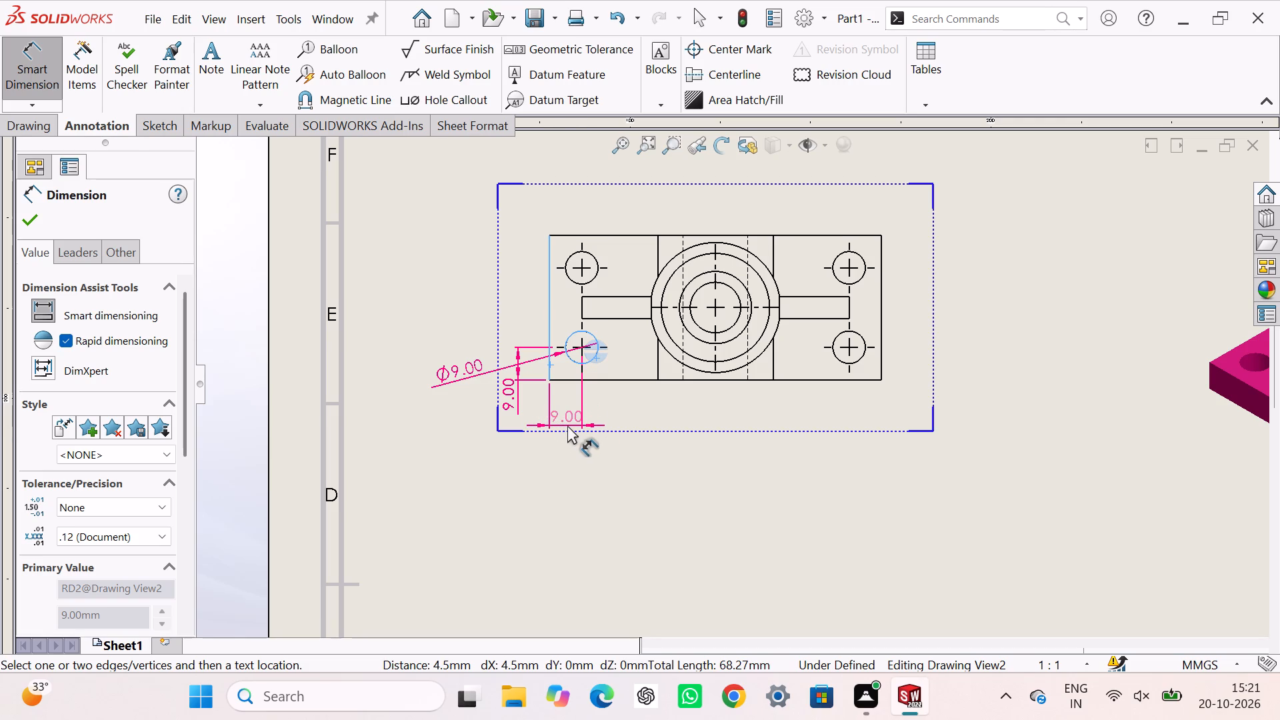
{"action": "left_click", "coordinate": [567, 425]}
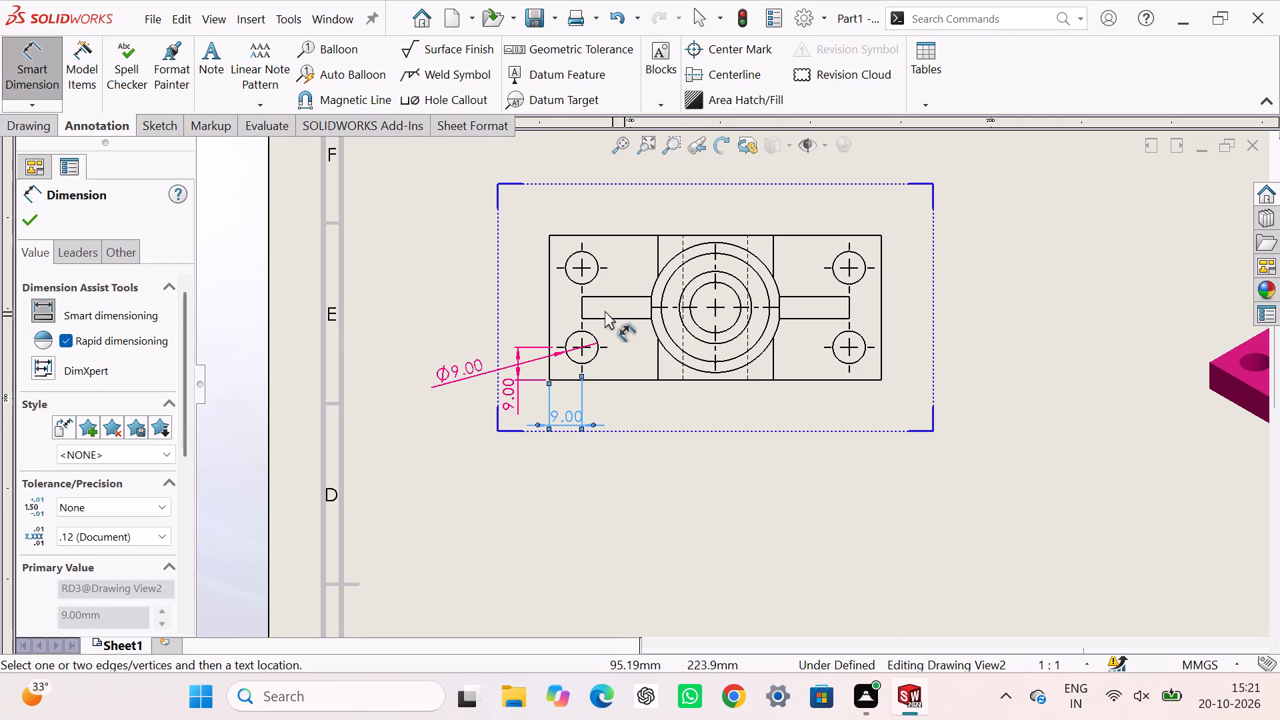
Dimension the left rib's width in the top view, placing the value outside the plate.
{"action": "left_click", "coordinate": [582, 309]}
{"action": "left_click", "coordinate": [466, 307]}
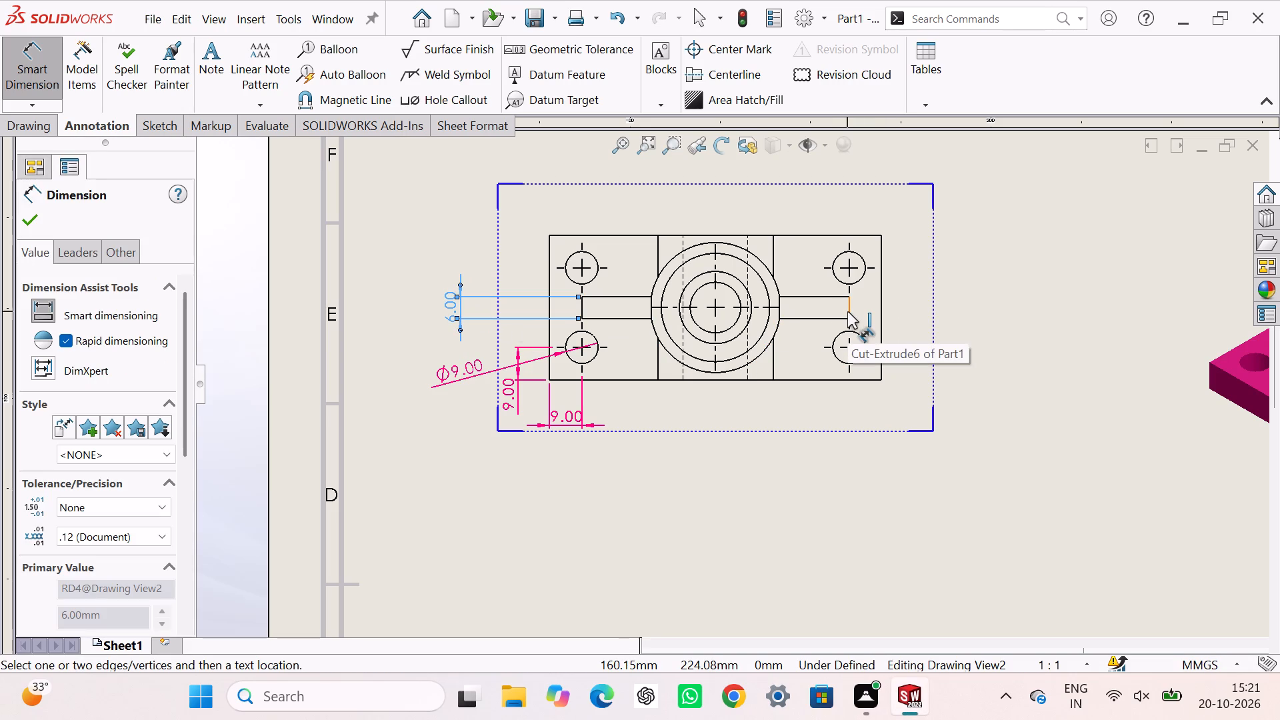
Dimension the radius of the central outer arc and the diameters of the three concentric circles inside it in the top view.
{"action": "left_click", "coordinate": [757, 260]}
{"action": "right_click", "coordinate": [789, 194]}
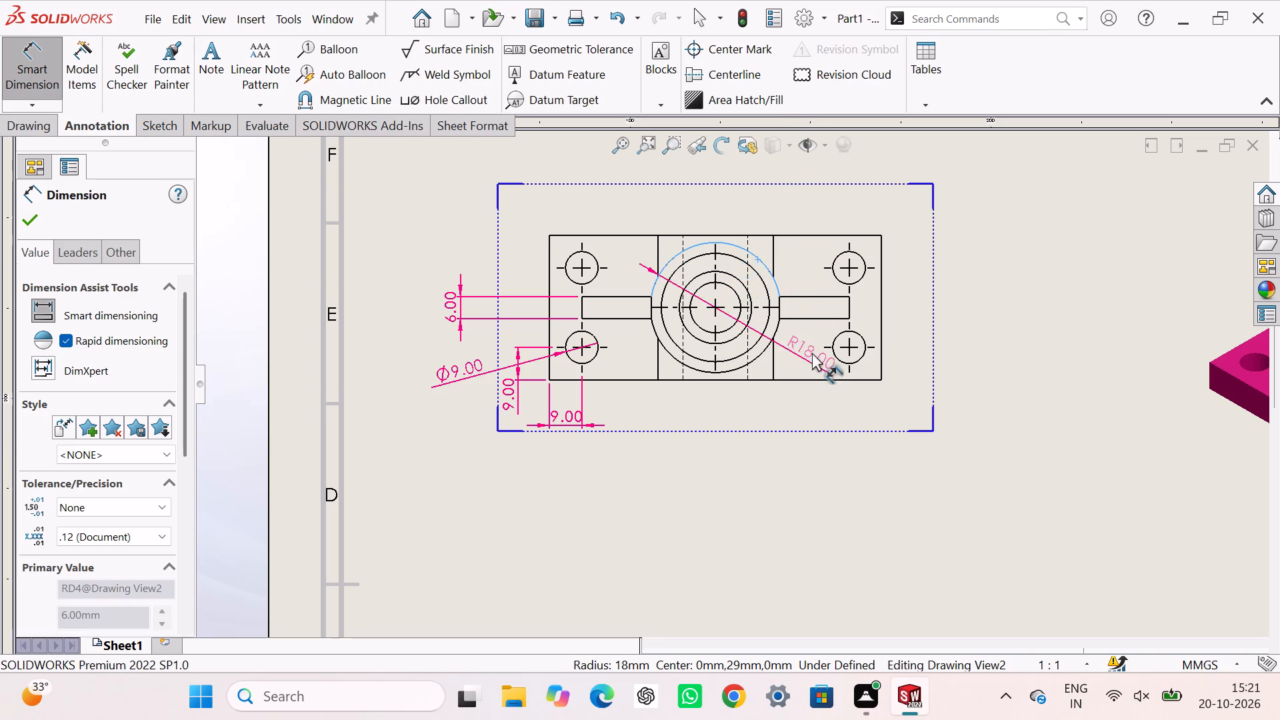
{"action": "left_click", "coordinate": [773, 191]}
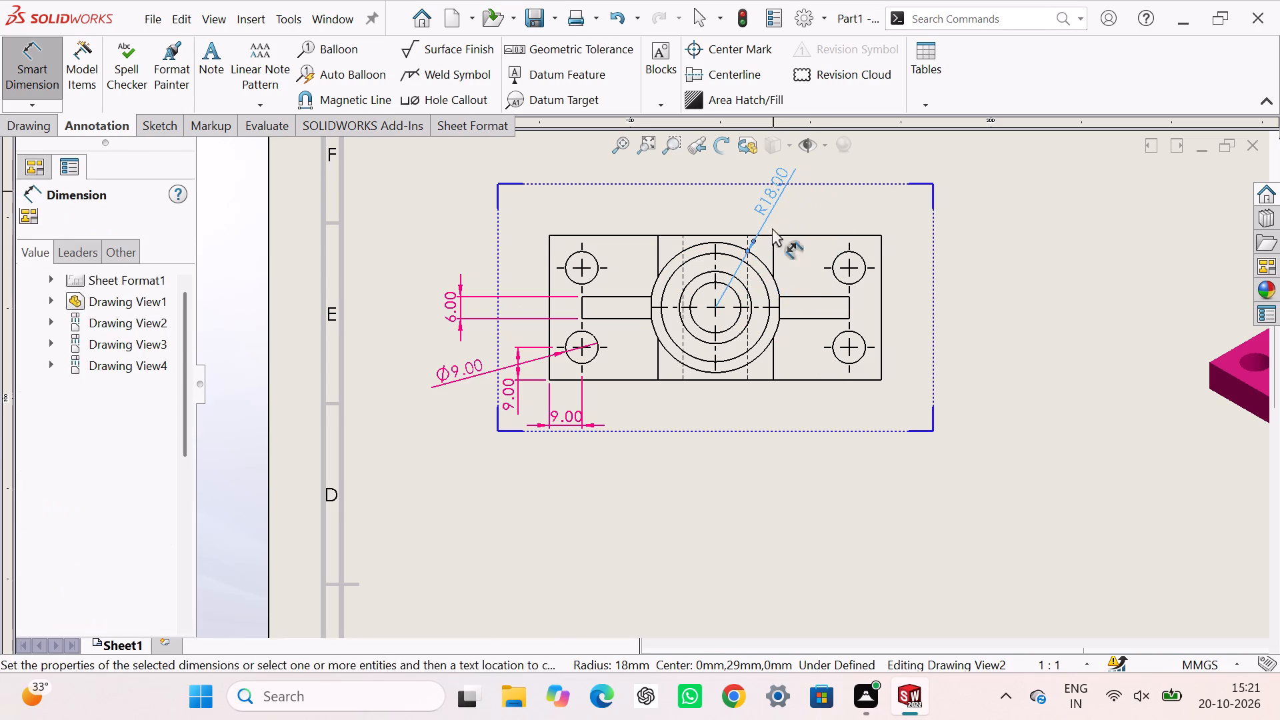
{"action": "left_click", "coordinate": [765, 286]}
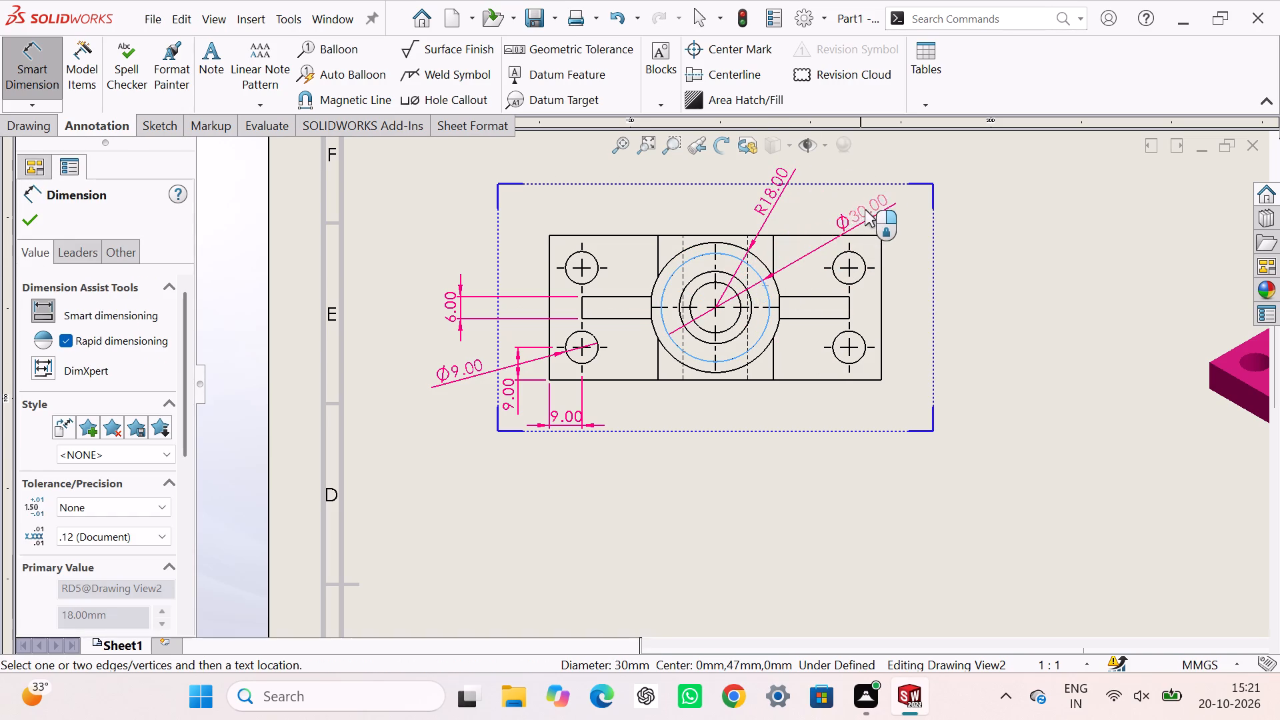
{"action": "left_click", "coordinate": [867, 196]}
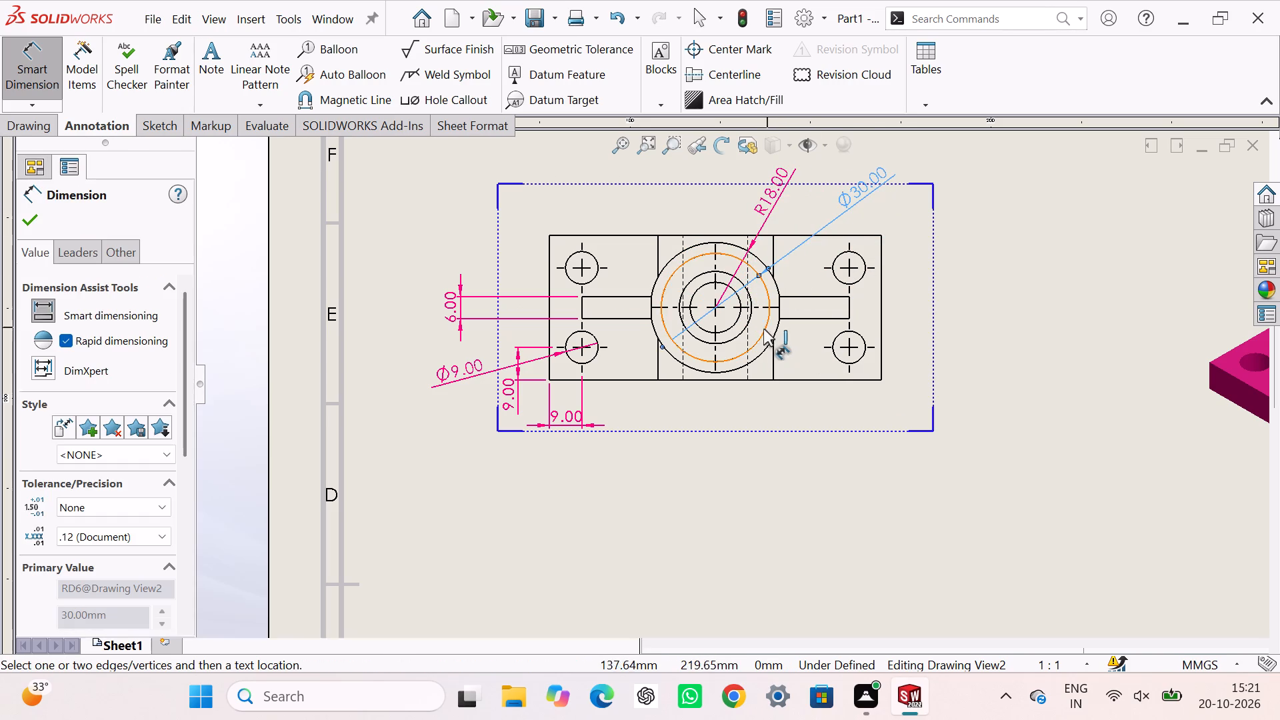
{"action": "left_click", "coordinate": [751, 321]}
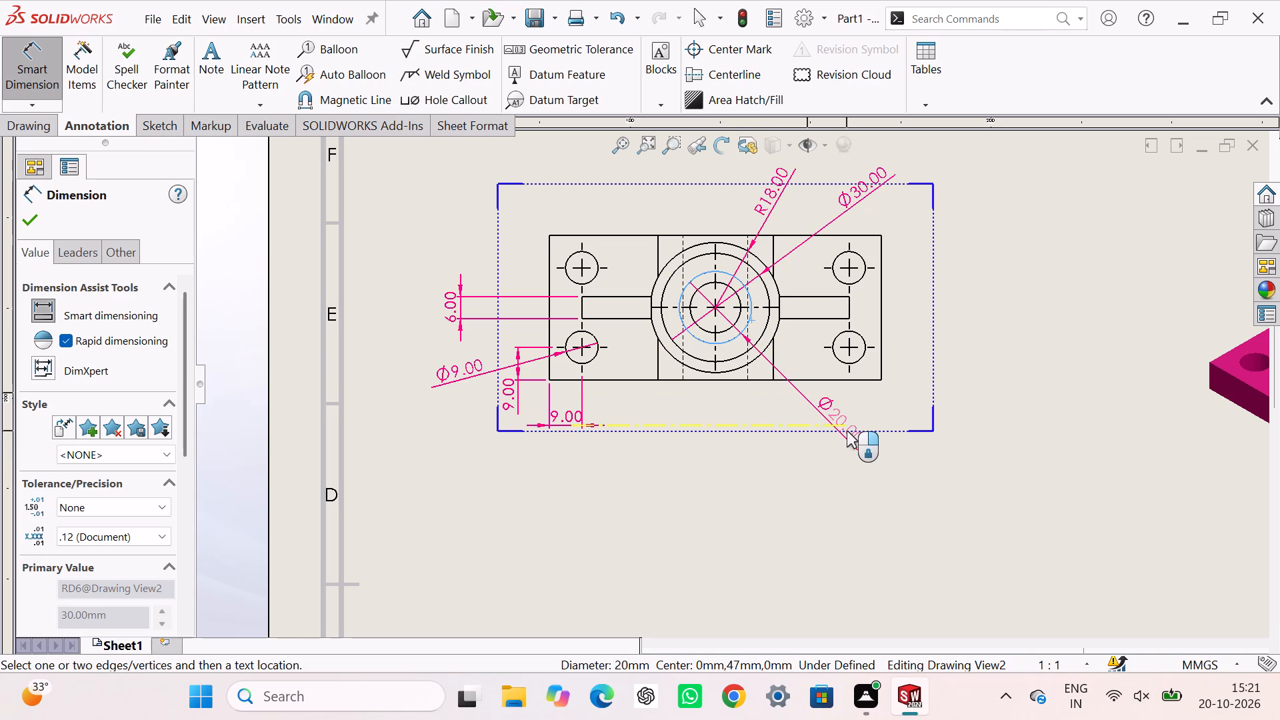
{"action": "left_click", "coordinate": [847, 431]}
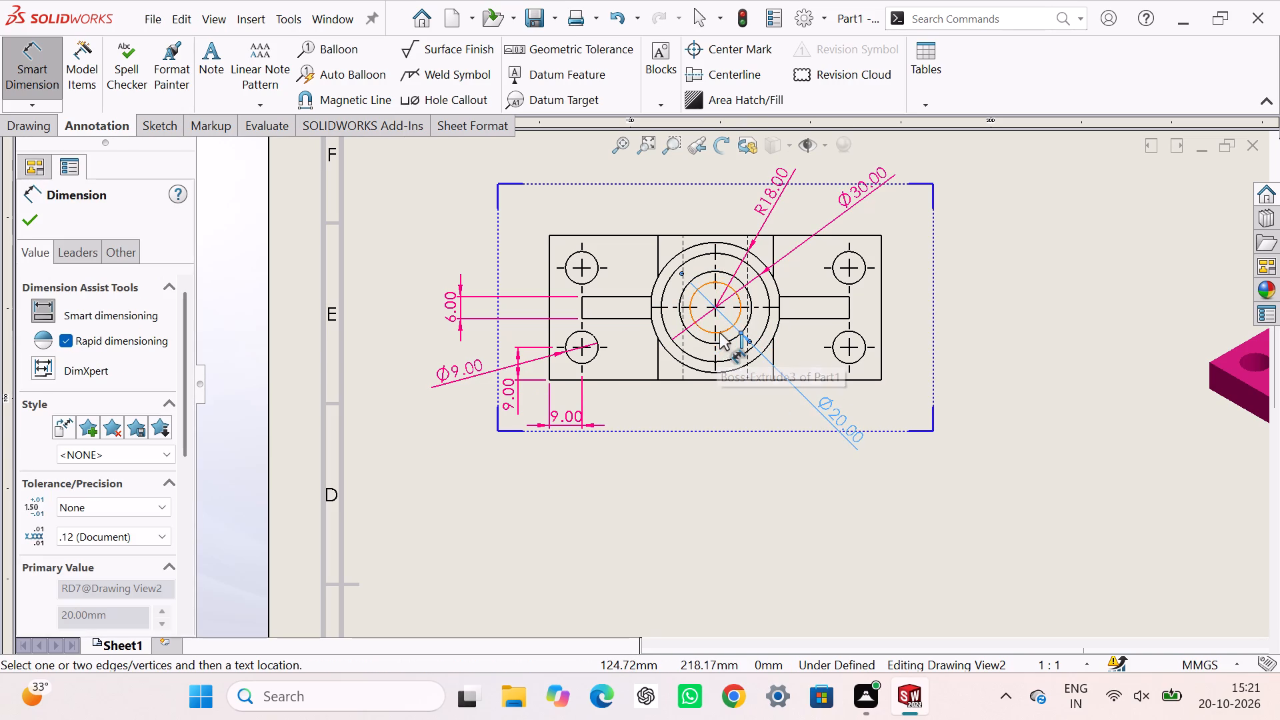
{"action": "left_click", "coordinate": [719, 333]}
{"action": "left_click", "coordinate": [670, 439]}
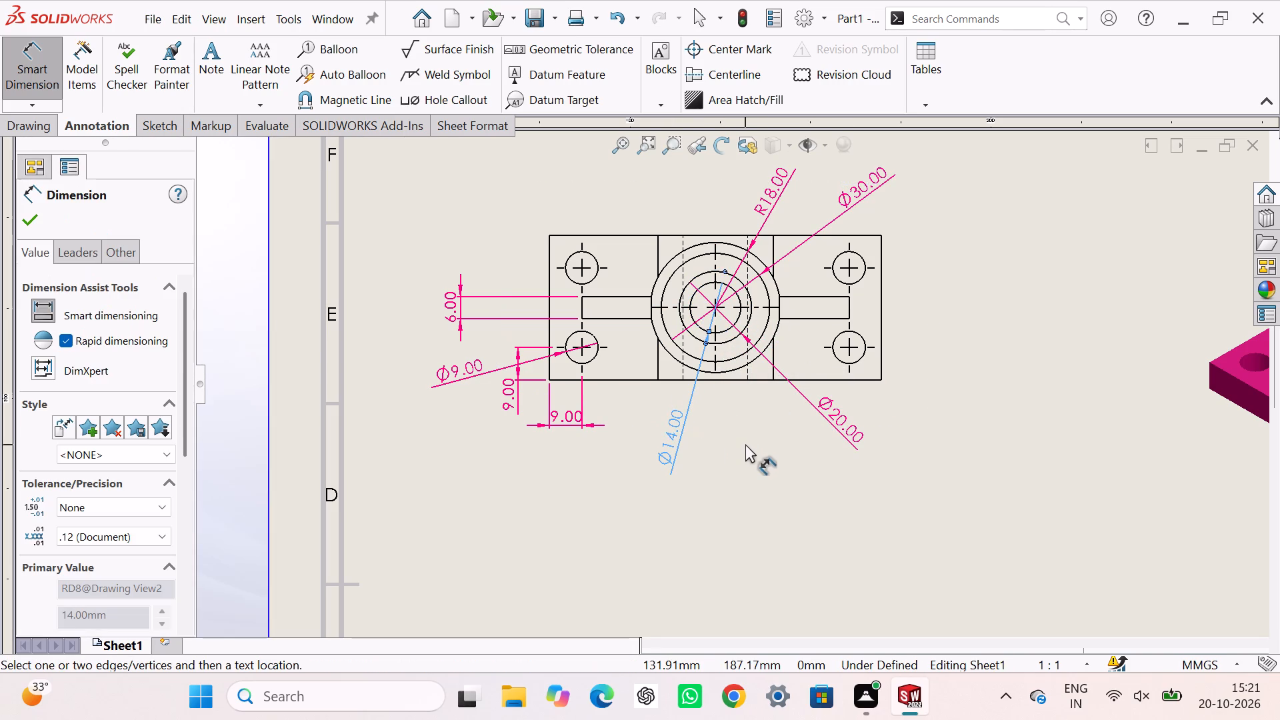
Dimension the upper boss's height in the front view and place the value clear to the right of the part.
{"action": "scroll", "coordinate": [745, 435], "scroll_direction": "down", "scroll_amount": 3}
{"action": "scroll", "coordinate": [749, 475], "scroll_direction": "up", "scroll_amount": 6}
{"action": "scroll", "coordinate": [751, 549], "scroll_direction": "down", "scroll_amount": 6}
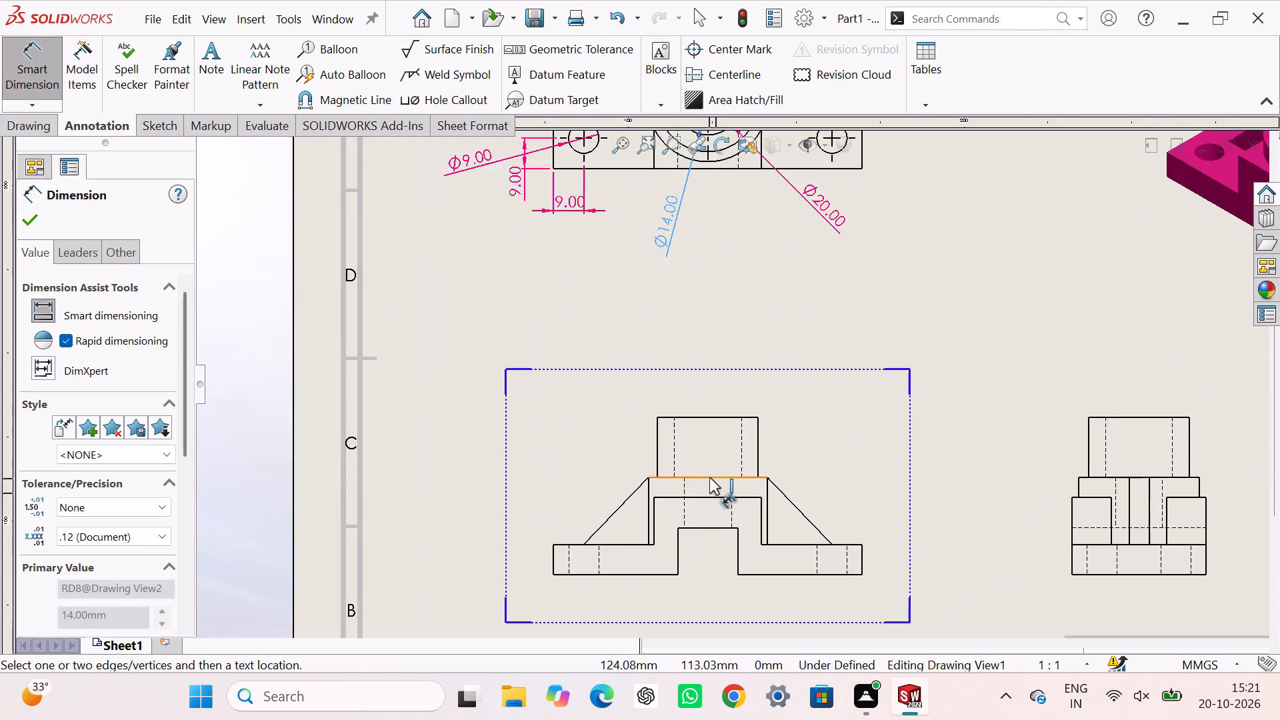
{"action": "scroll", "coordinate": [709, 477], "scroll_direction": "down", "scroll_amount": 2}
{"action": "left_click", "coordinate": [645, 434]}
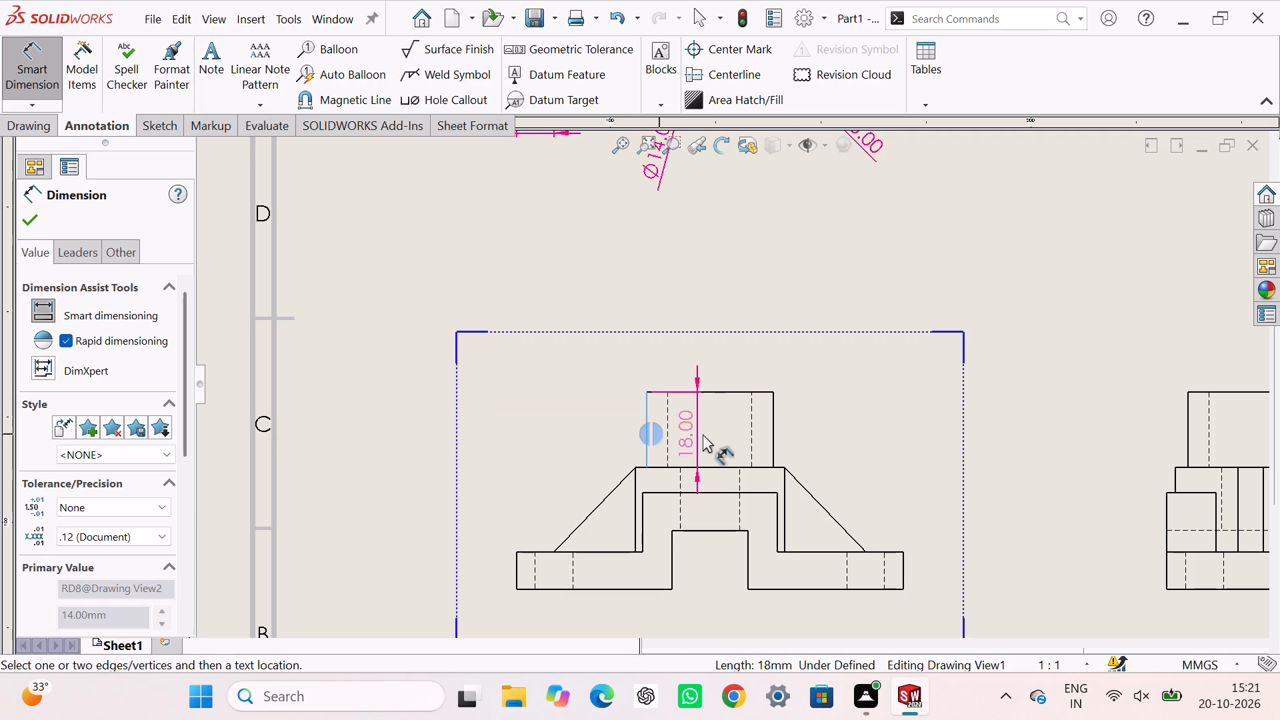
{"action": "left_click", "coordinate": [777, 425]}
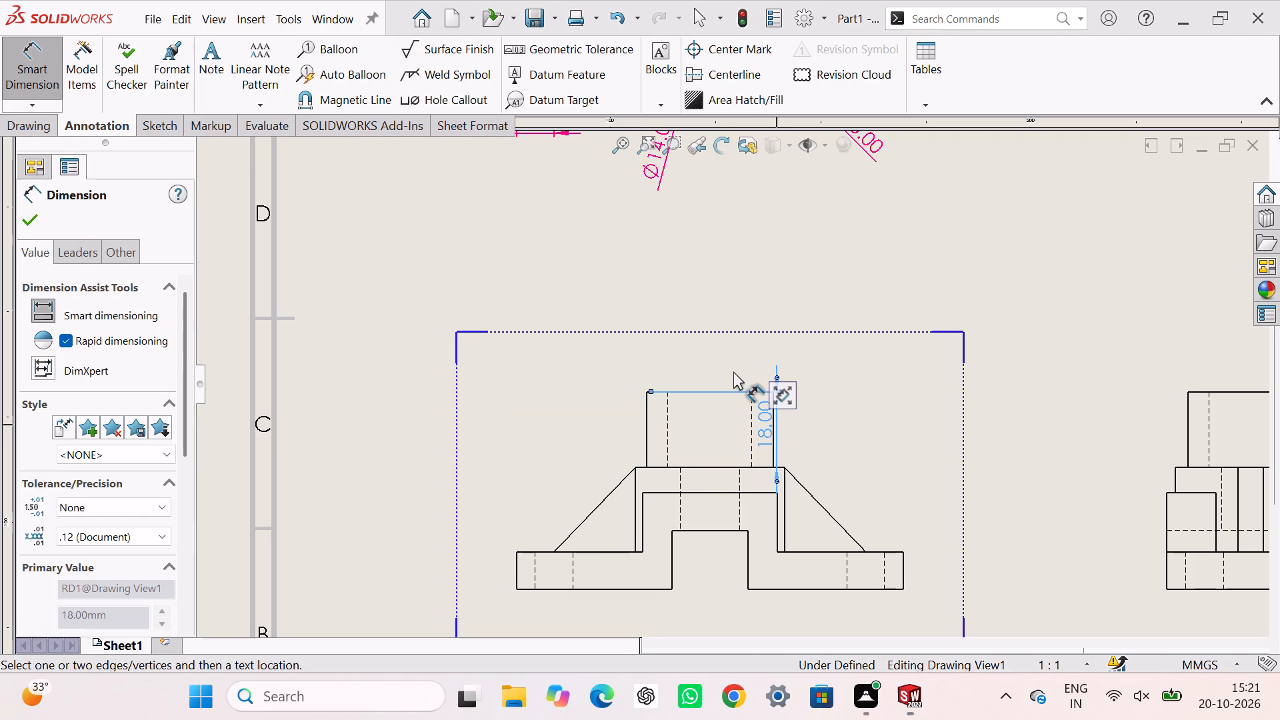
{"action": "left_click_drag", "start_coordinate": [775, 437], "coordinate": [836, 433]}
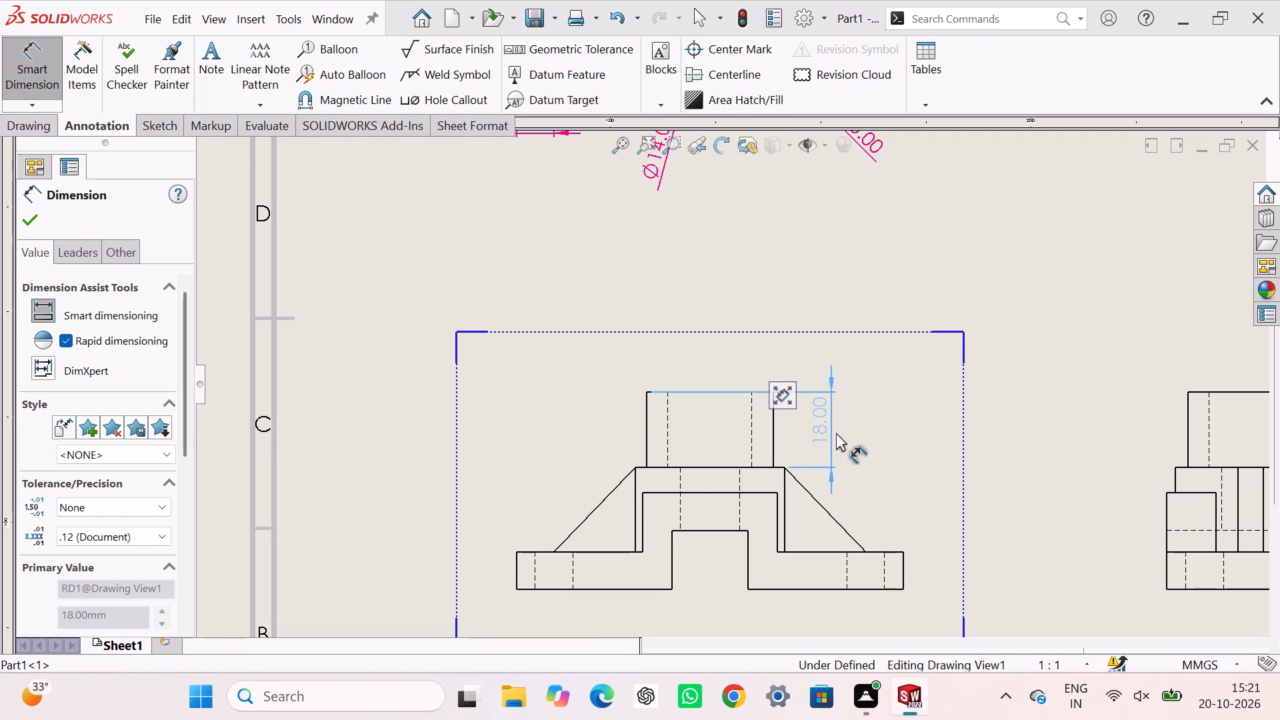
{"action": "left_click_drag", "start_coordinate": [836, 433], "coordinate": [918, 433]}
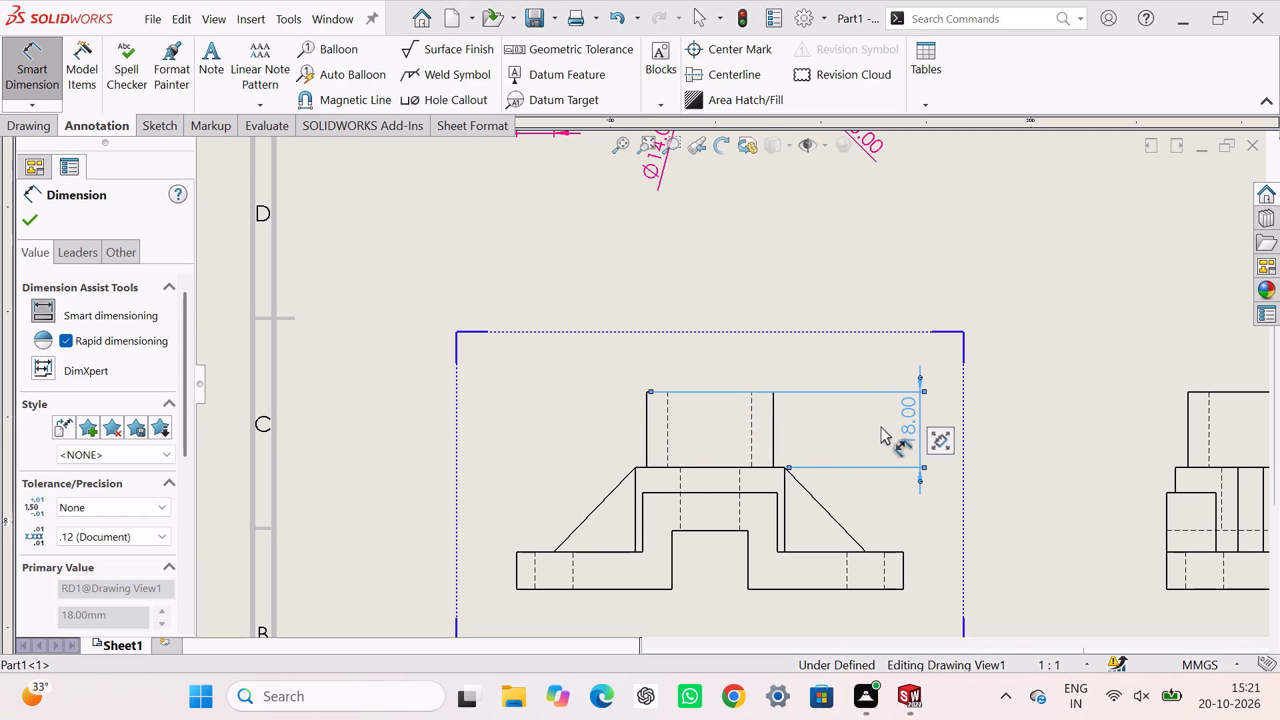
{"action": "left_click", "coordinate": [881, 426]}
Dimension the upper boss's outer diameter and its hidden bore diameter above the front view.
{"action": "left_click", "coordinate": [773, 428]}
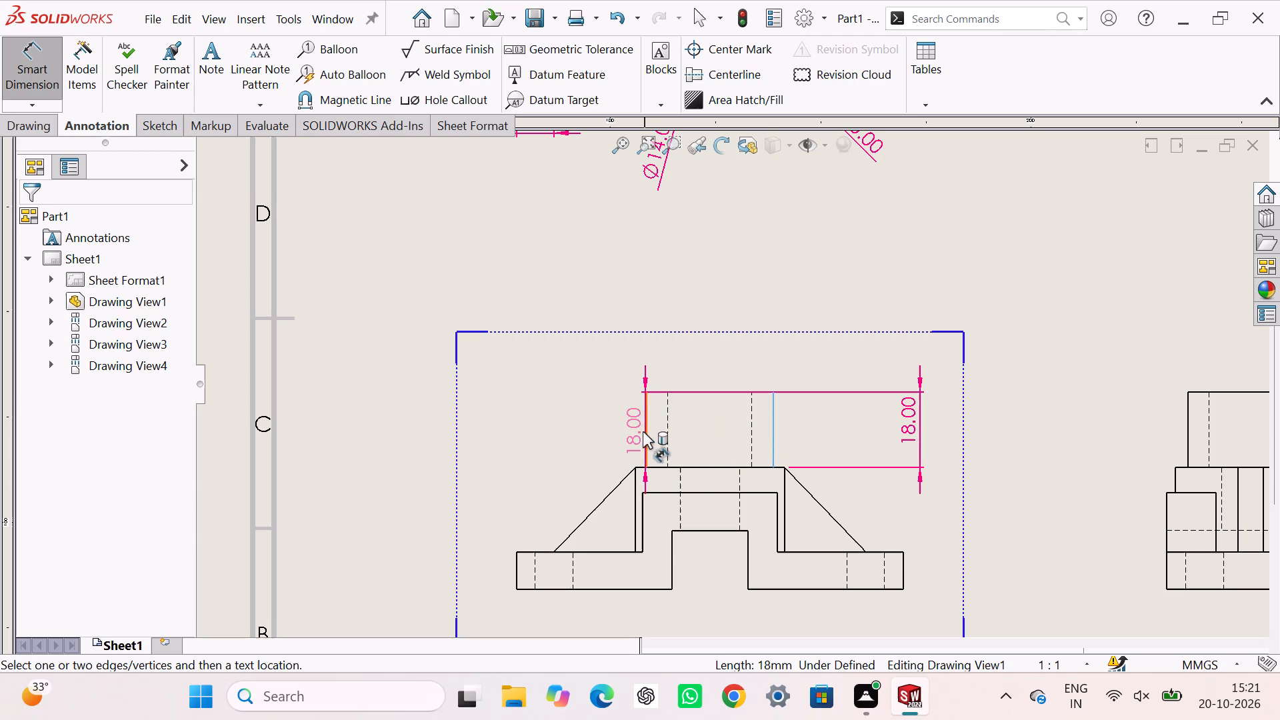
{"action": "left_click", "coordinate": [647, 431]}
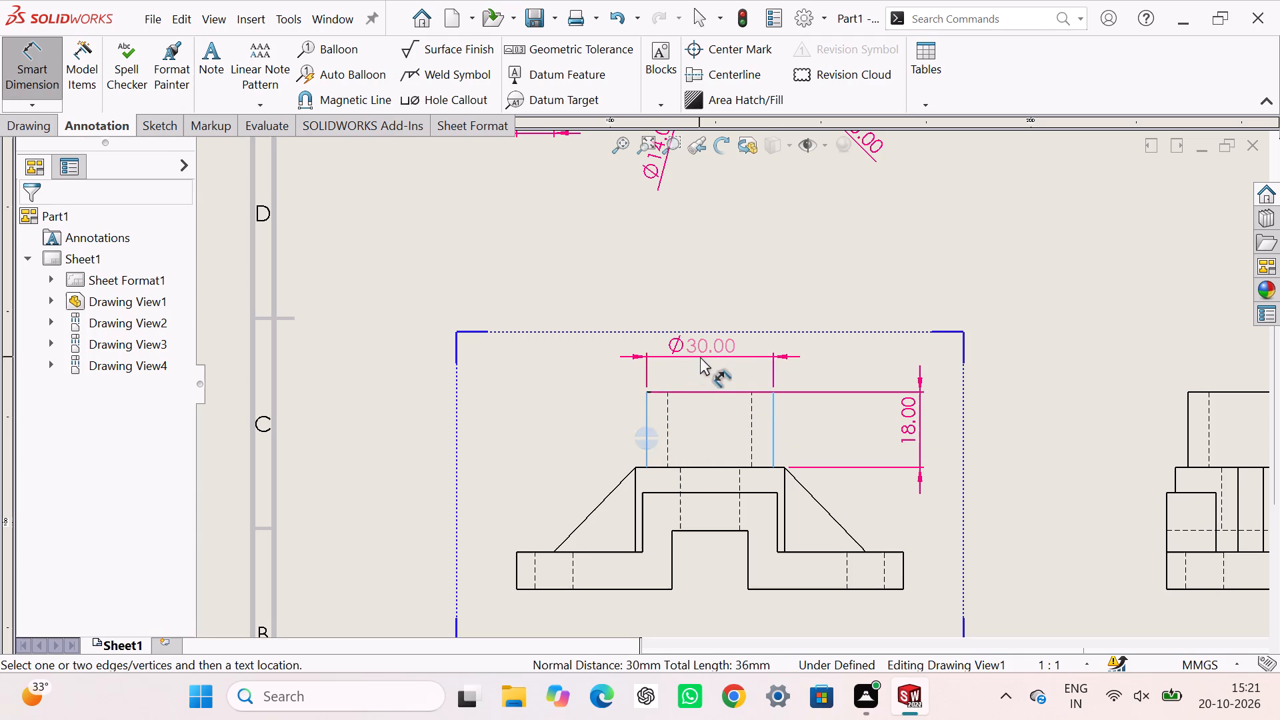
{"action": "left_click", "coordinate": [700, 357]}
{"action": "left_click", "coordinate": [667, 418]}
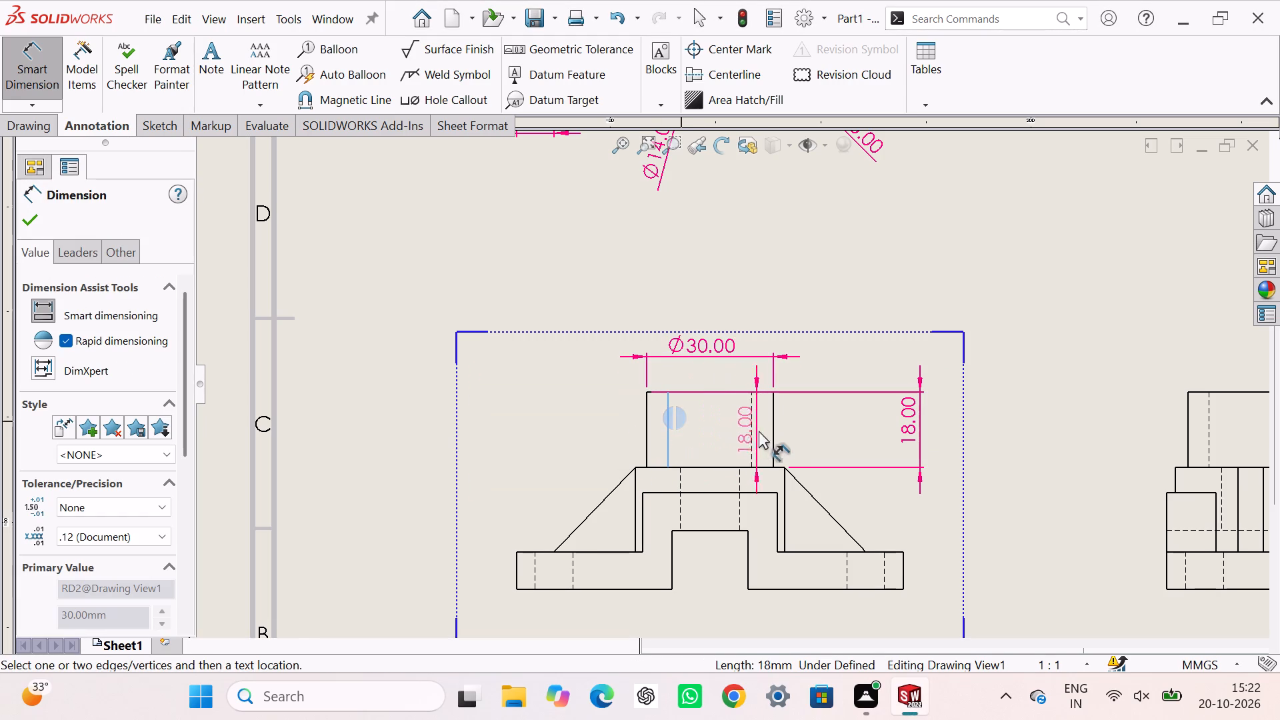
{"action": "left_click", "coordinate": [751, 432]}
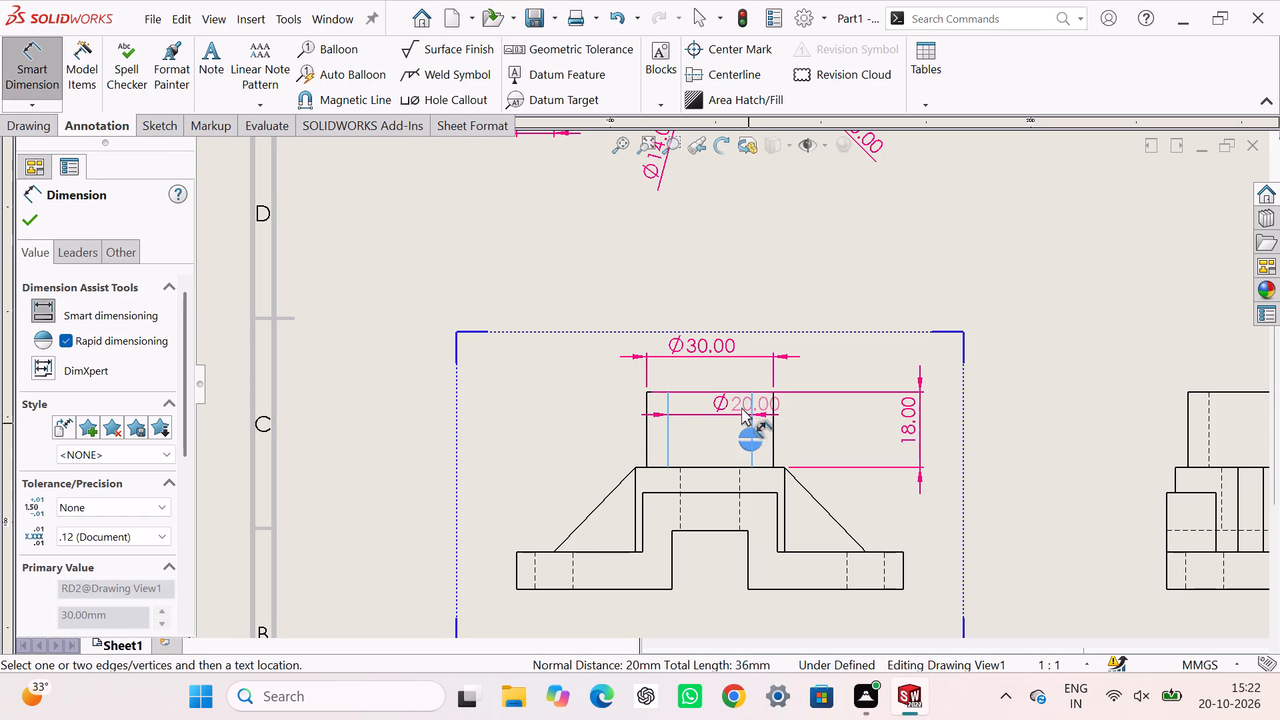
{"action": "left_click", "coordinate": [726, 381]}
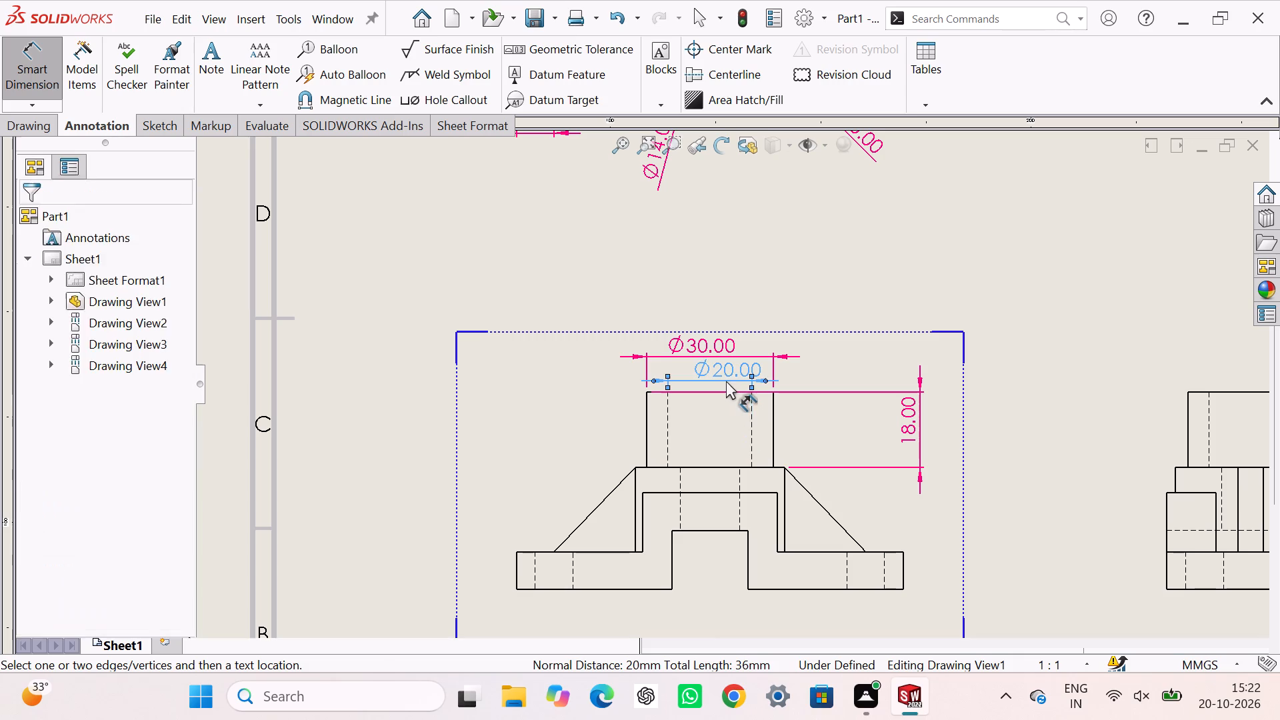
Dimension the distance between the vertical edges where the two ribs meet the central body, above the front view.
{"action": "left_click", "coordinate": [636, 493]}
{"action": "left_click", "coordinate": [783, 487]}
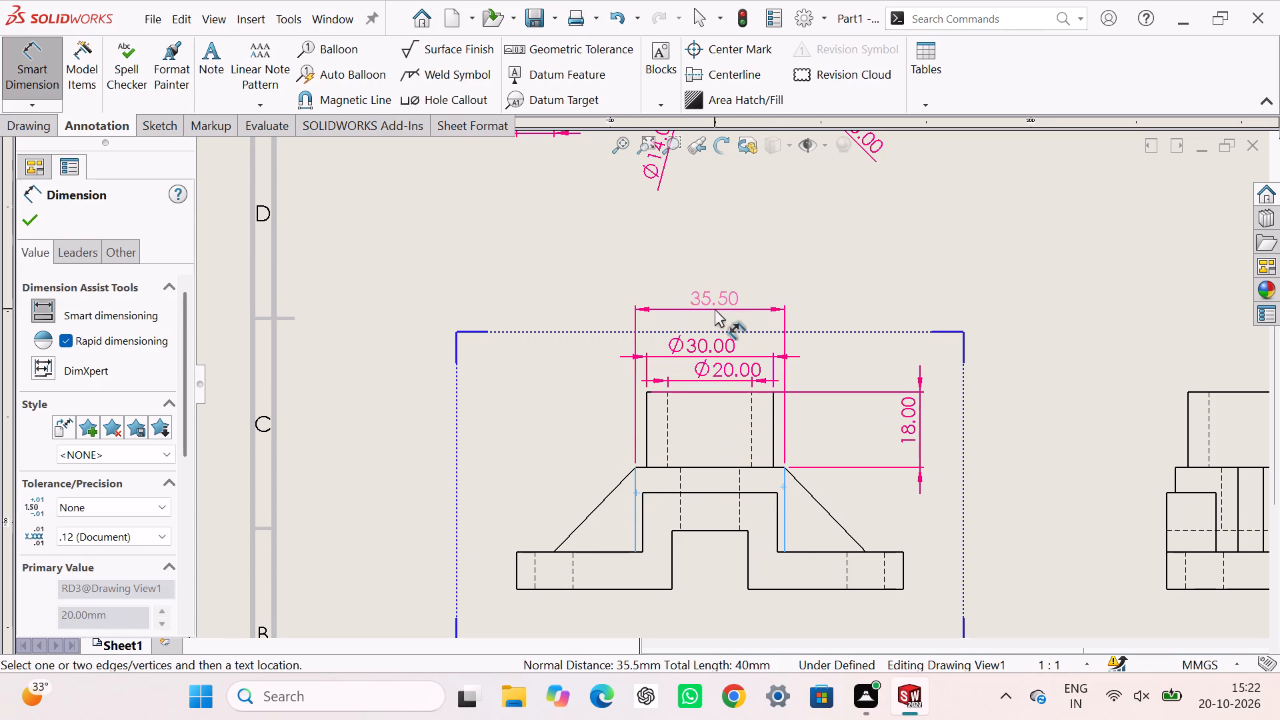
{"action": "left_click", "coordinate": [715, 309]}
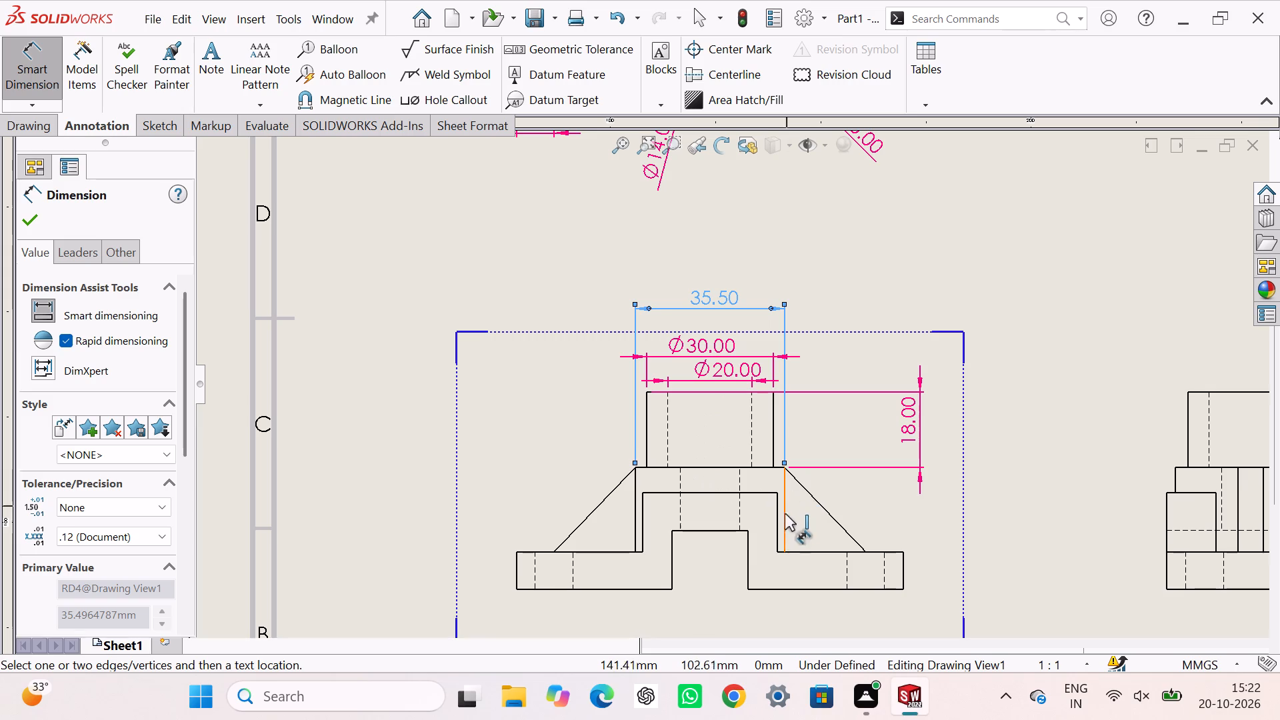
Dimension the left rib's height and the base plate's thickness, placing the values on opposite sides of the front view.
{"action": "left_click", "coordinate": [633, 508]}
{"action": "left_click", "coordinate": [483, 504]}
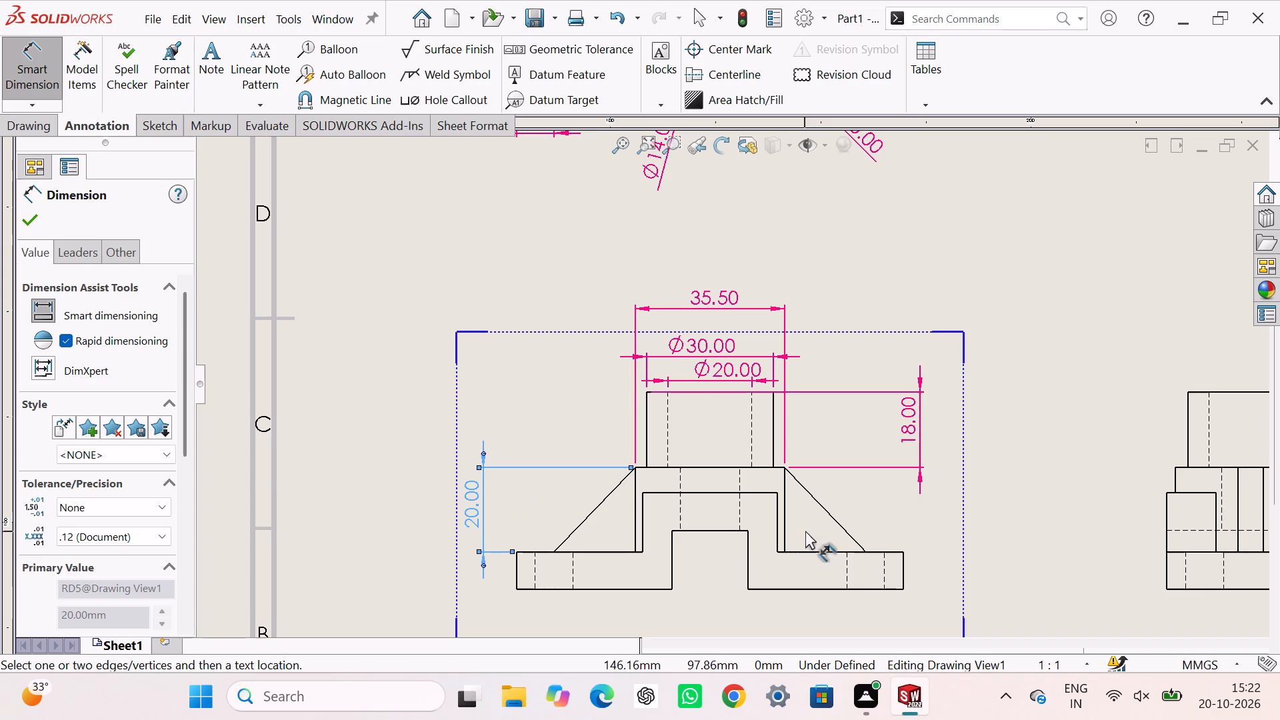
{"action": "left_click", "coordinate": [901, 570]}
{"action": "left_click", "coordinate": [957, 557]}
Dimension the base plate's overall length between its two end edges, placing the value below the front view.
{"action": "left_click", "coordinate": [903, 577]}
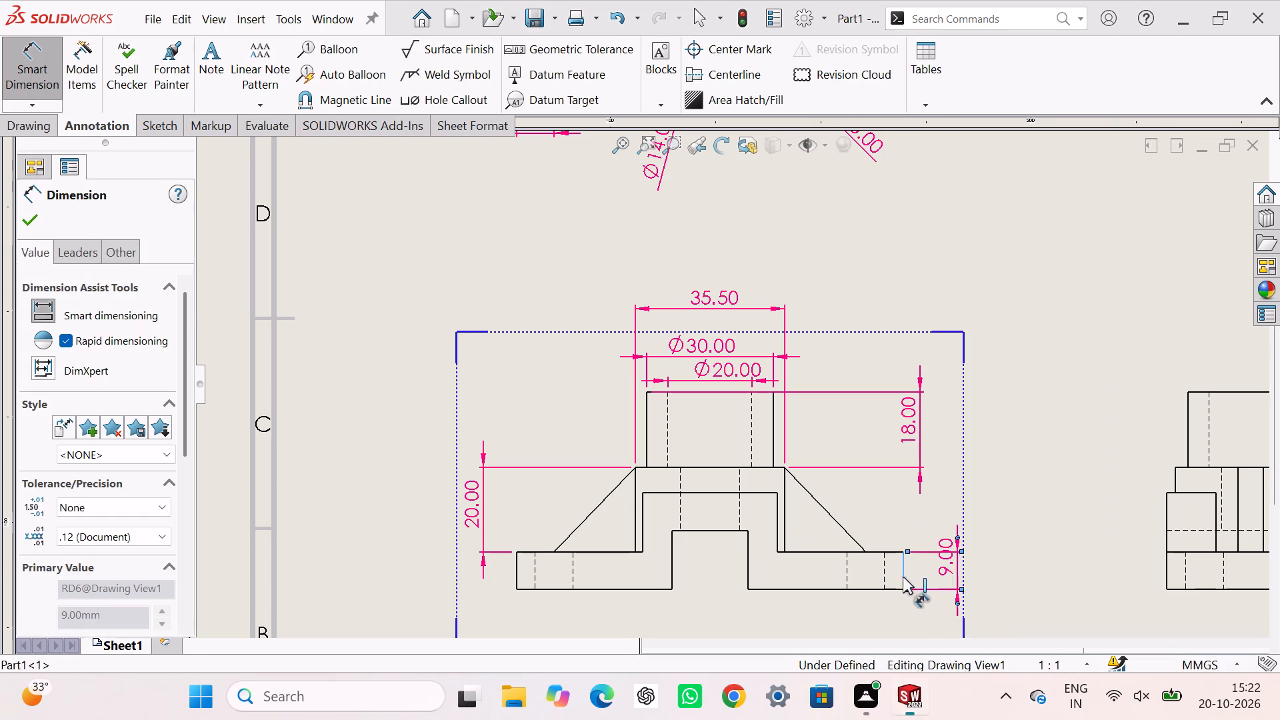
{"action": "left_click", "coordinate": [864, 549]}
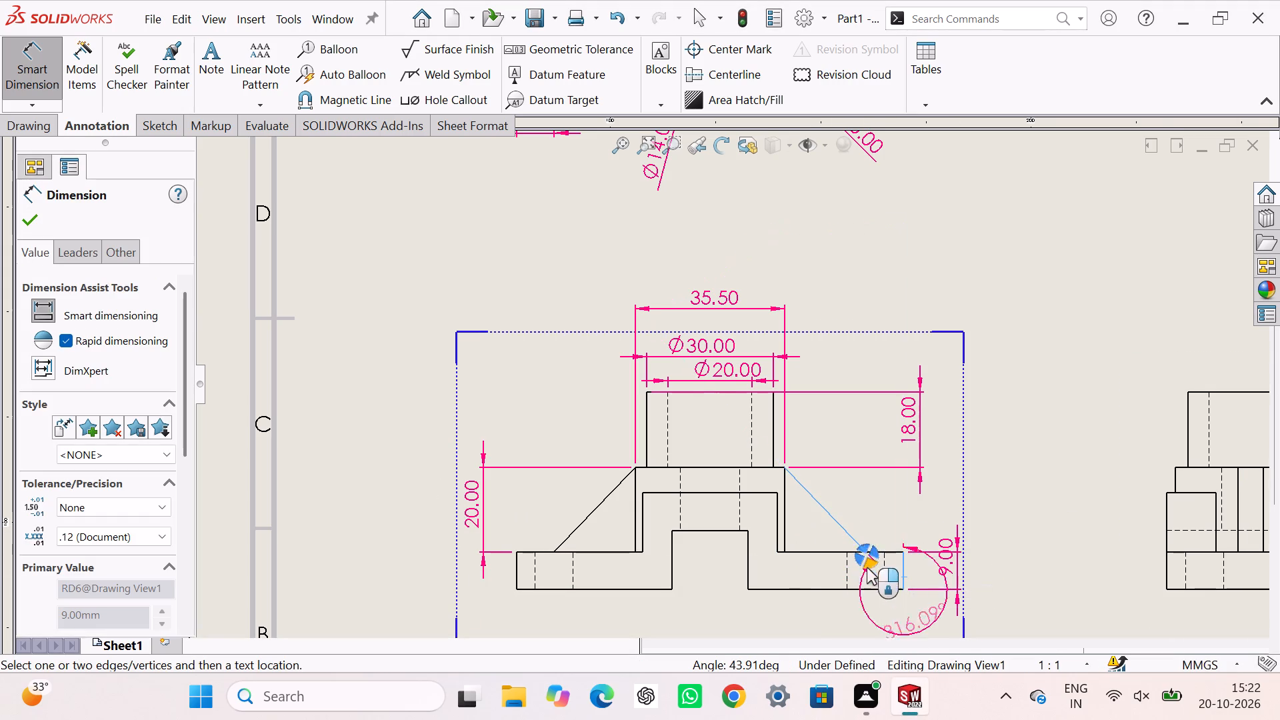
{"action": "key", "text": "Escape"}
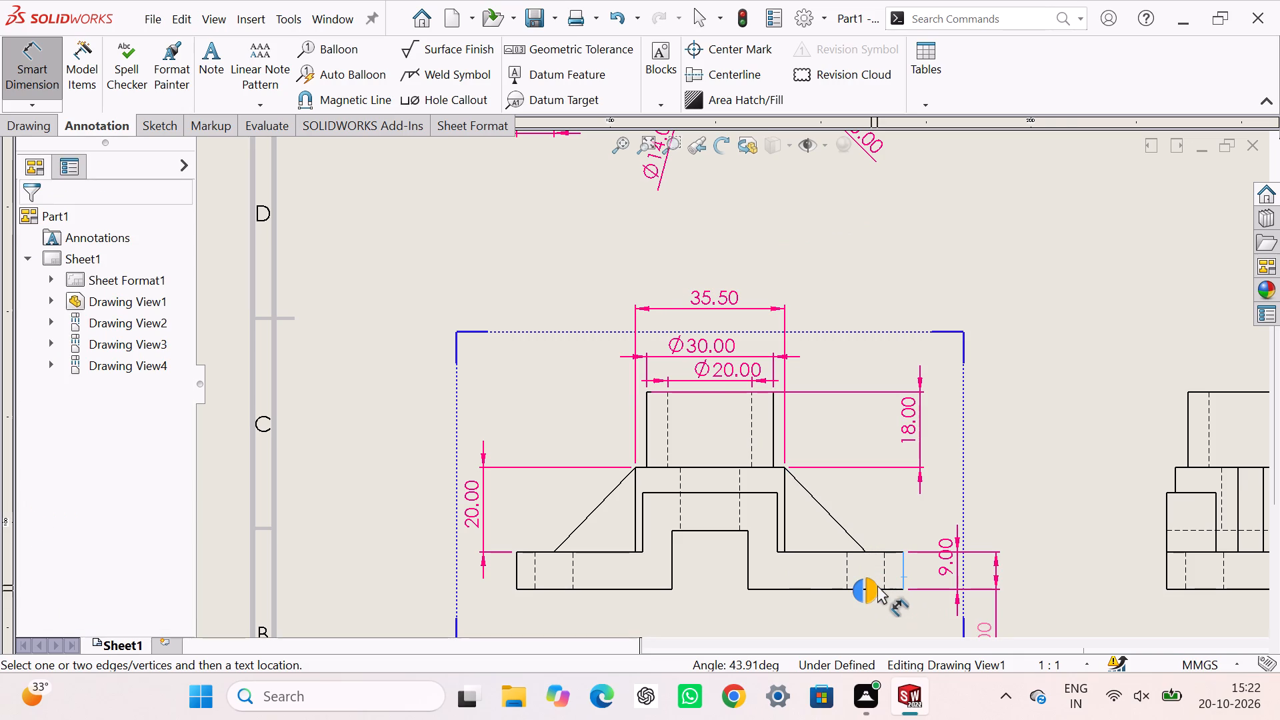
{"action": "scroll", "coordinate": [878, 572], "scroll_direction": "down", "scroll_amount": 15}
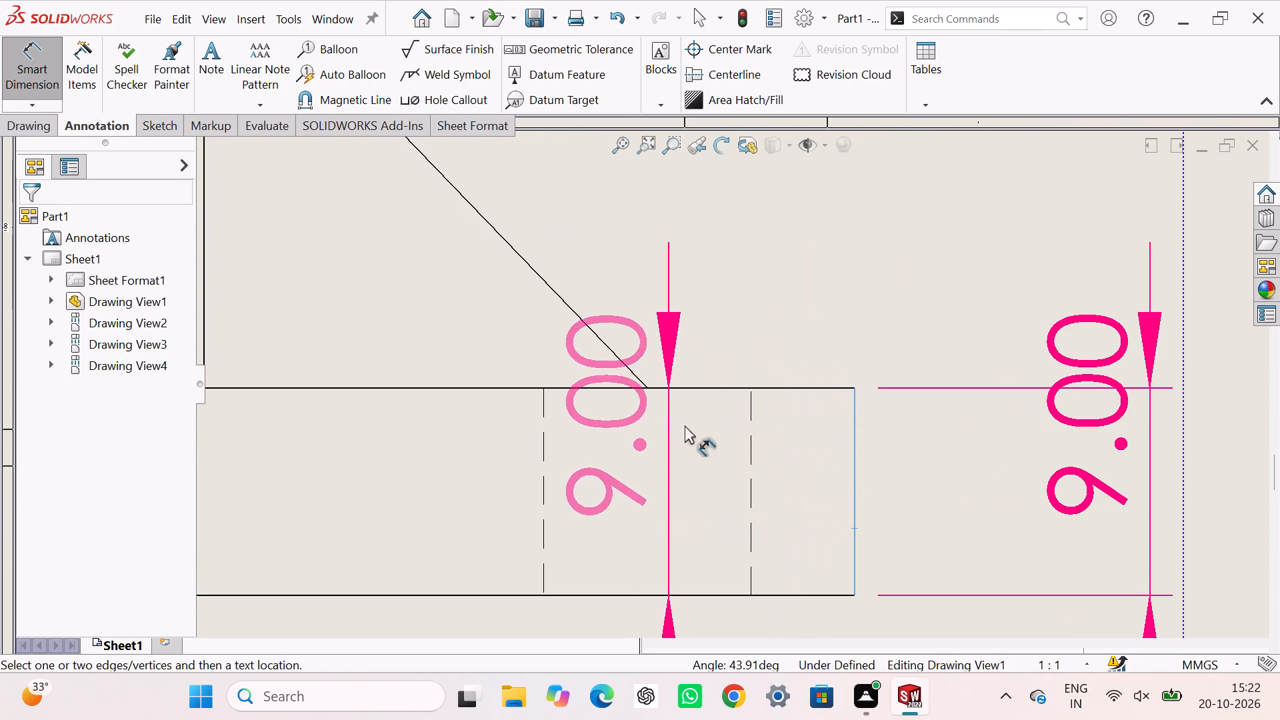
{"action": "left_click", "coordinate": [647, 387]}
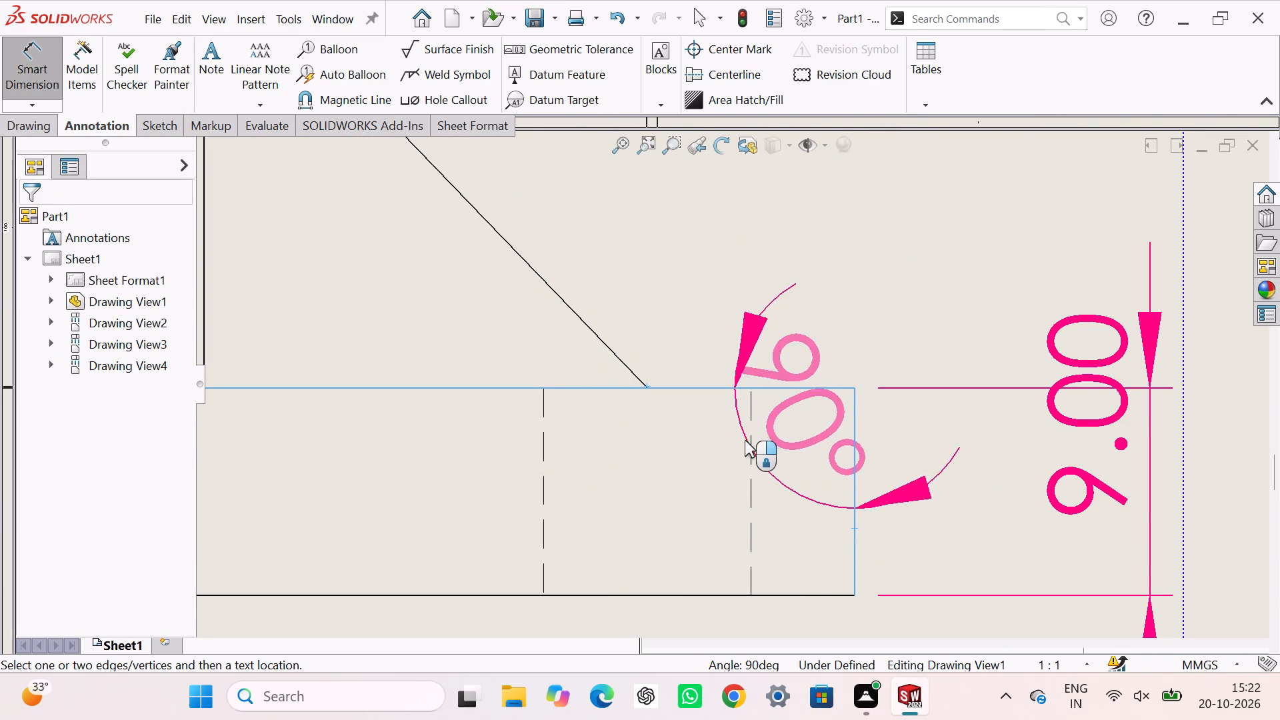
{"action": "key", "text": "Escape"}
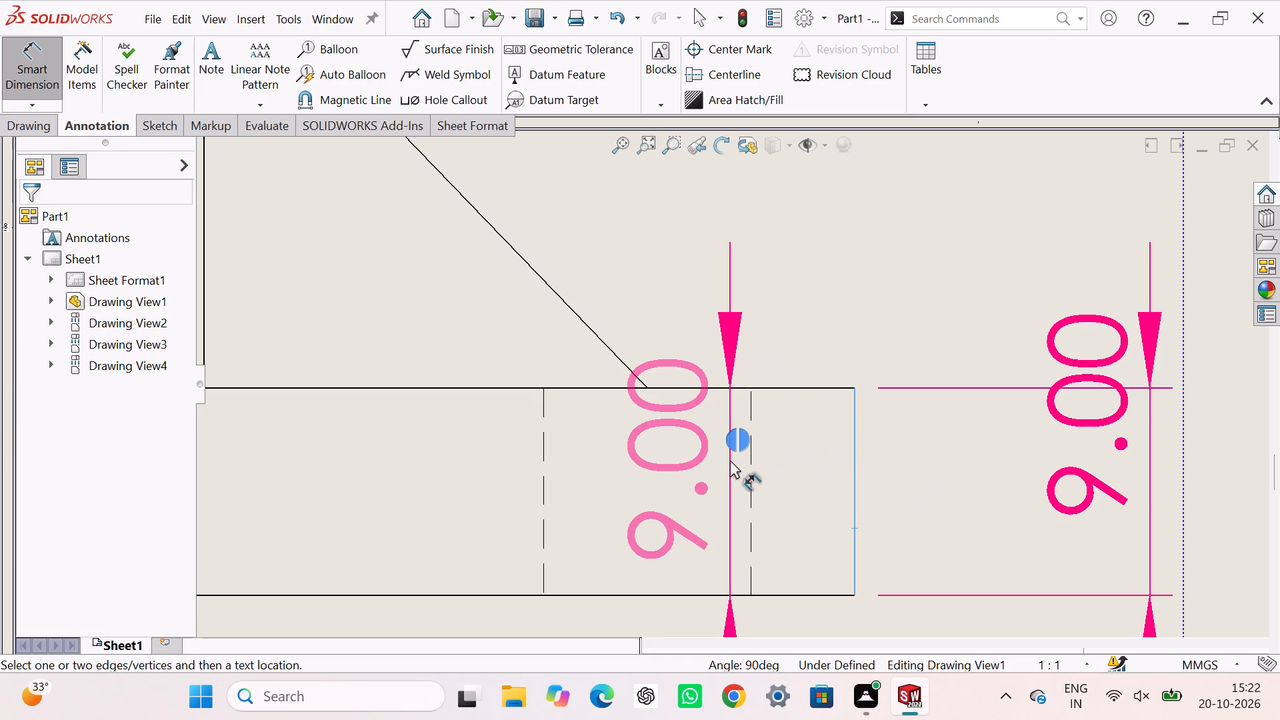
{"action": "scroll", "coordinate": [728, 460], "scroll_direction": "up", "scroll_amount": 7}
{"action": "scroll", "coordinate": [655, 461], "scroll_direction": "up", "scroll_amount": 4}
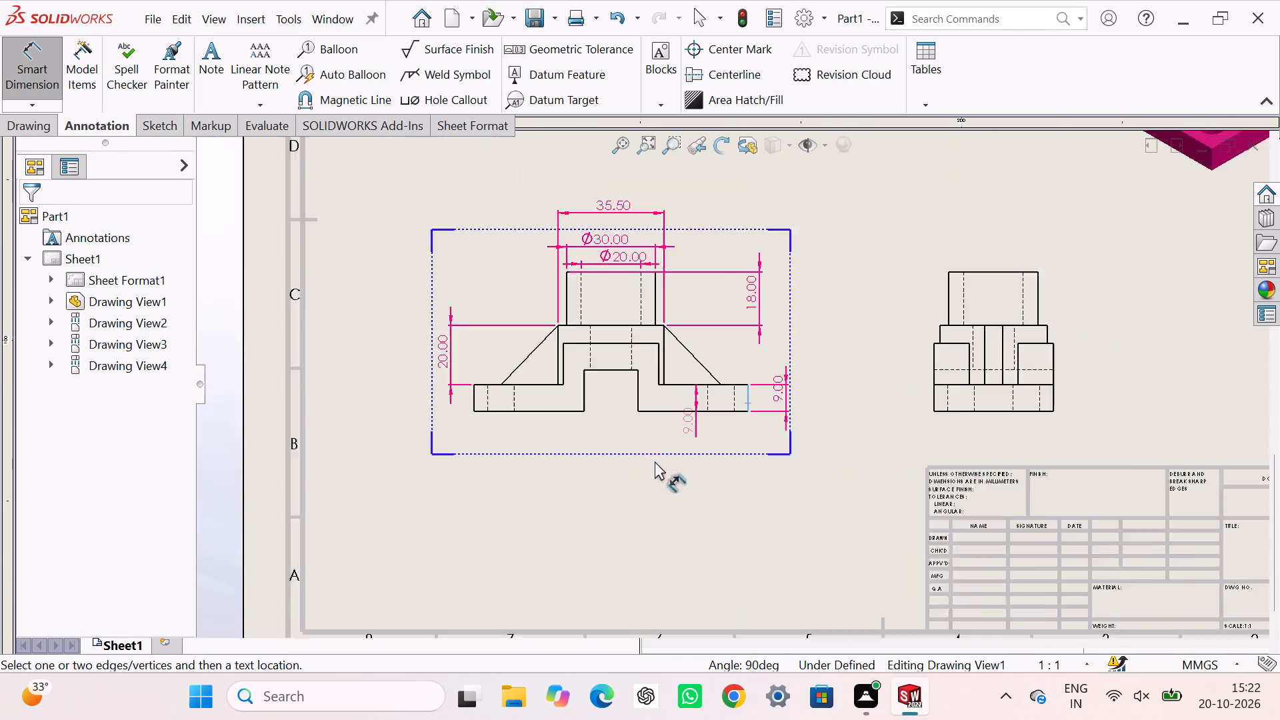
{"action": "scroll", "coordinate": [509, 395], "scroll_direction": "down", "scroll_amount": 7}
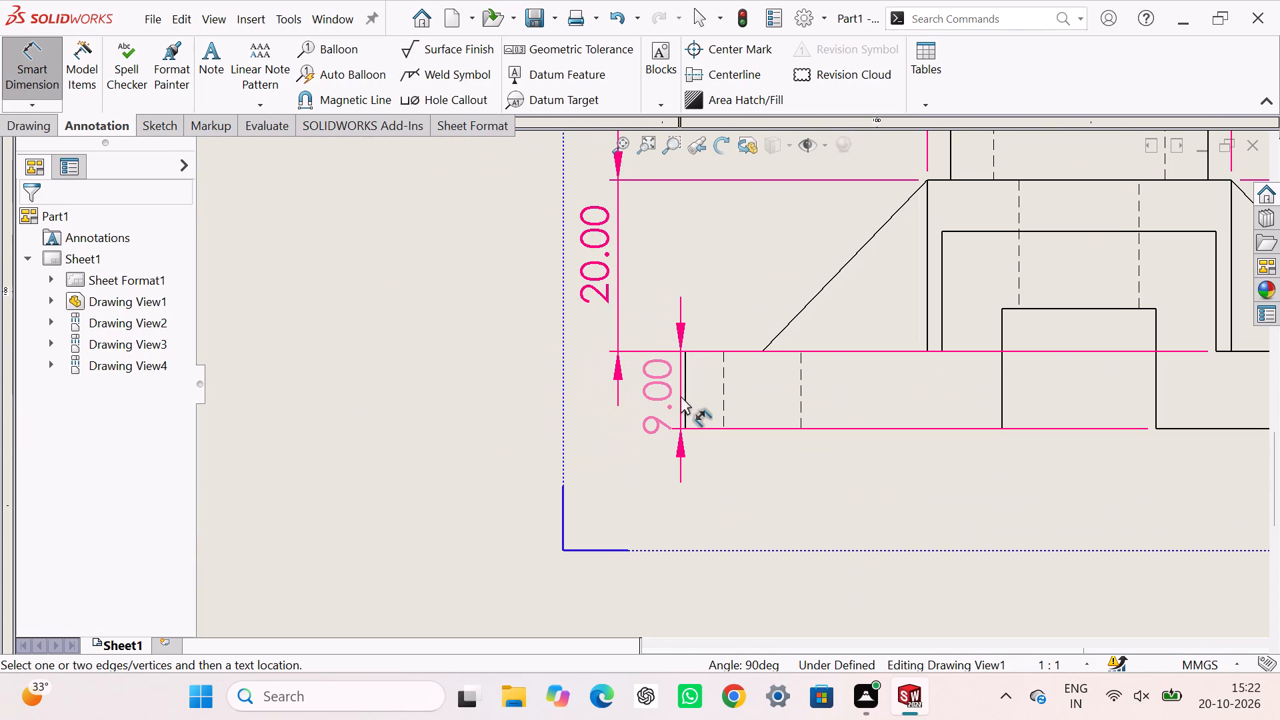
{"action": "left_click", "coordinate": [686, 394]}
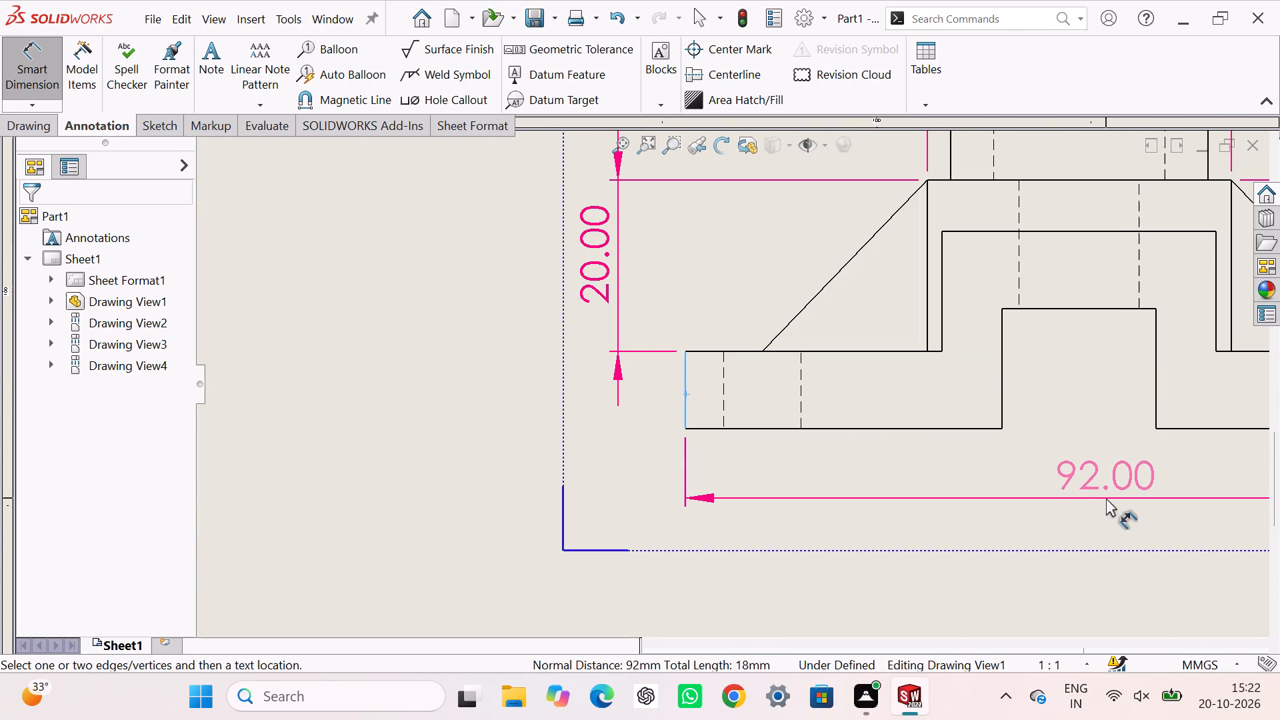
{"action": "left_click", "coordinate": [1106, 498]}
Dimension the vertical distance between the bottom slot's top edge and the raised block's top edge in the front view.
{"action": "left_click", "coordinate": [1073, 309]}
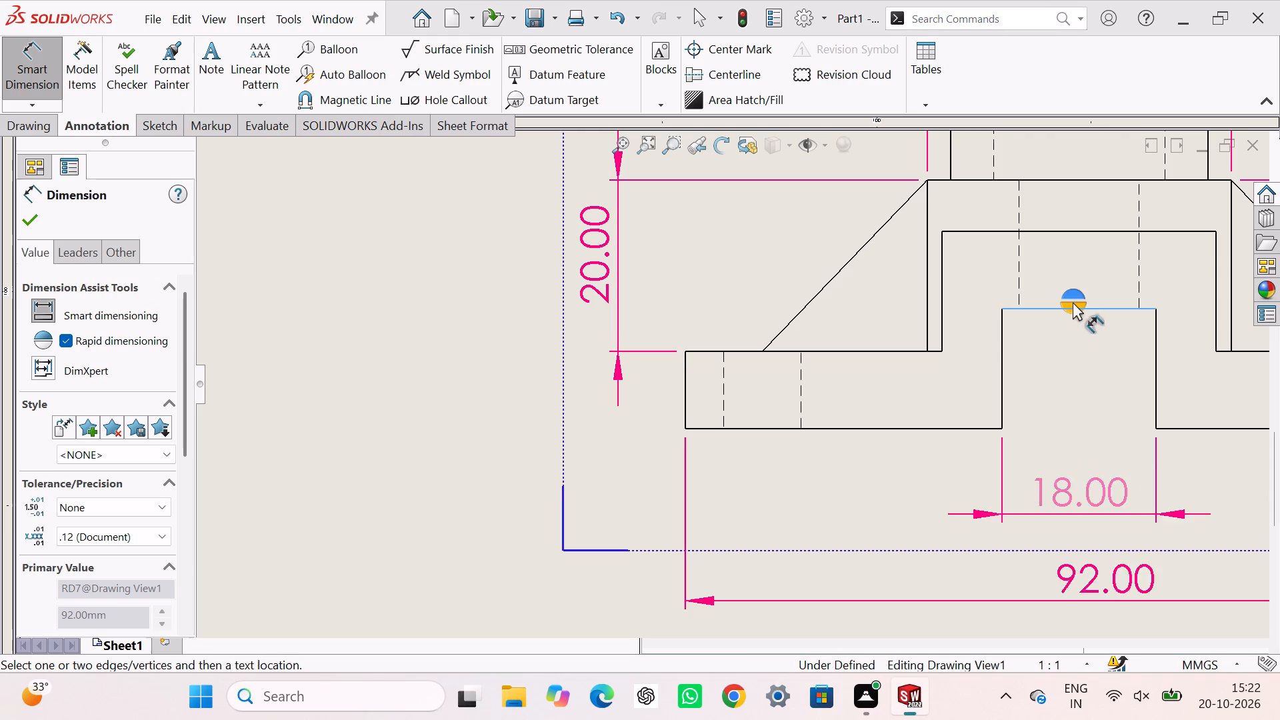
{"action": "left_click", "coordinate": [1070, 231]}
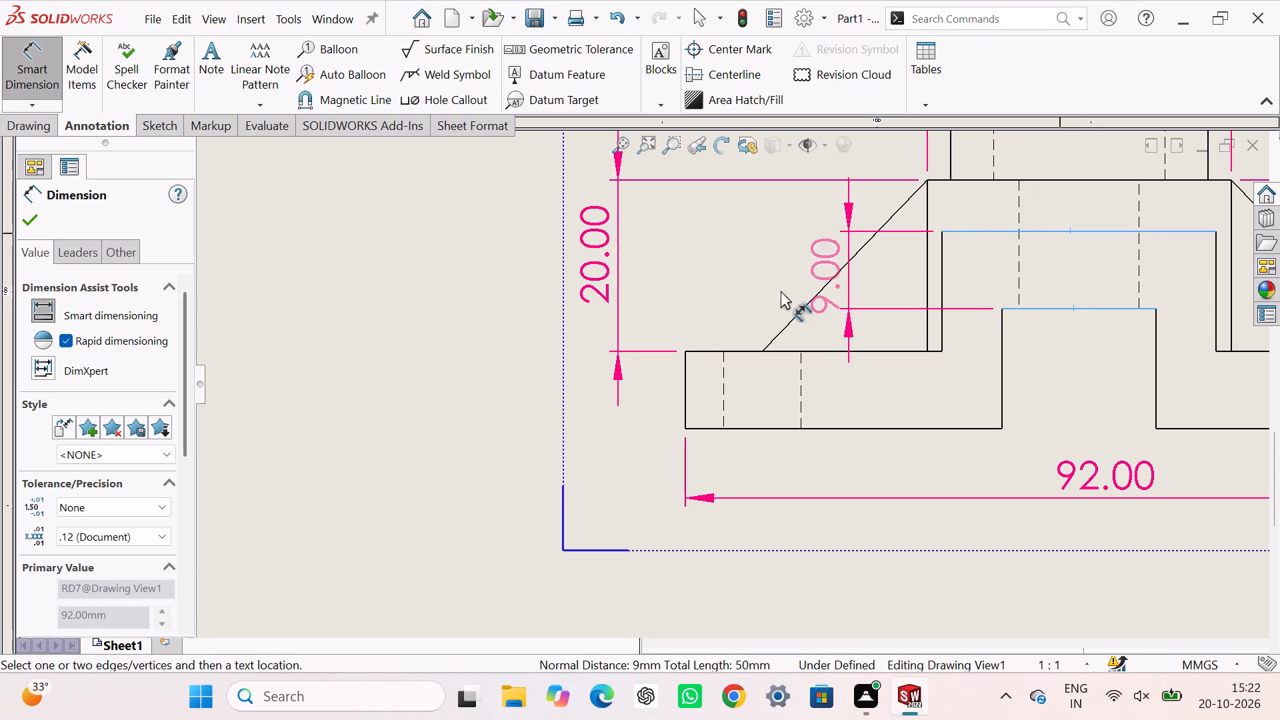
{"action": "left_click", "coordinate": [715, 307]}
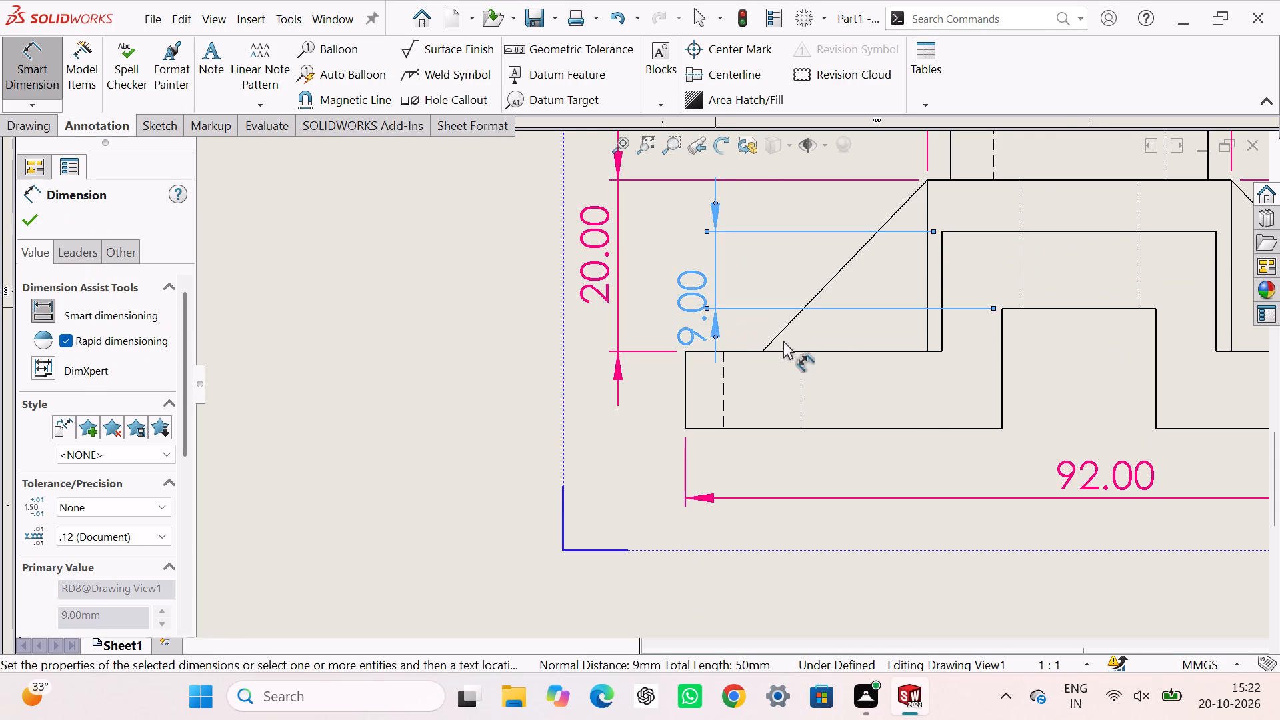
Dimension the bottom slot's width below the front view and move the overall length dimension farther down, clear of it.
{"action": "scroll", "coordinate": [915, 398], "scroll_direction": "up", "scroll_amount": 5}
{"action": "scroll", "coordinate": [903, 398], "scroll_direction": "down", "scroll_amount": 5}
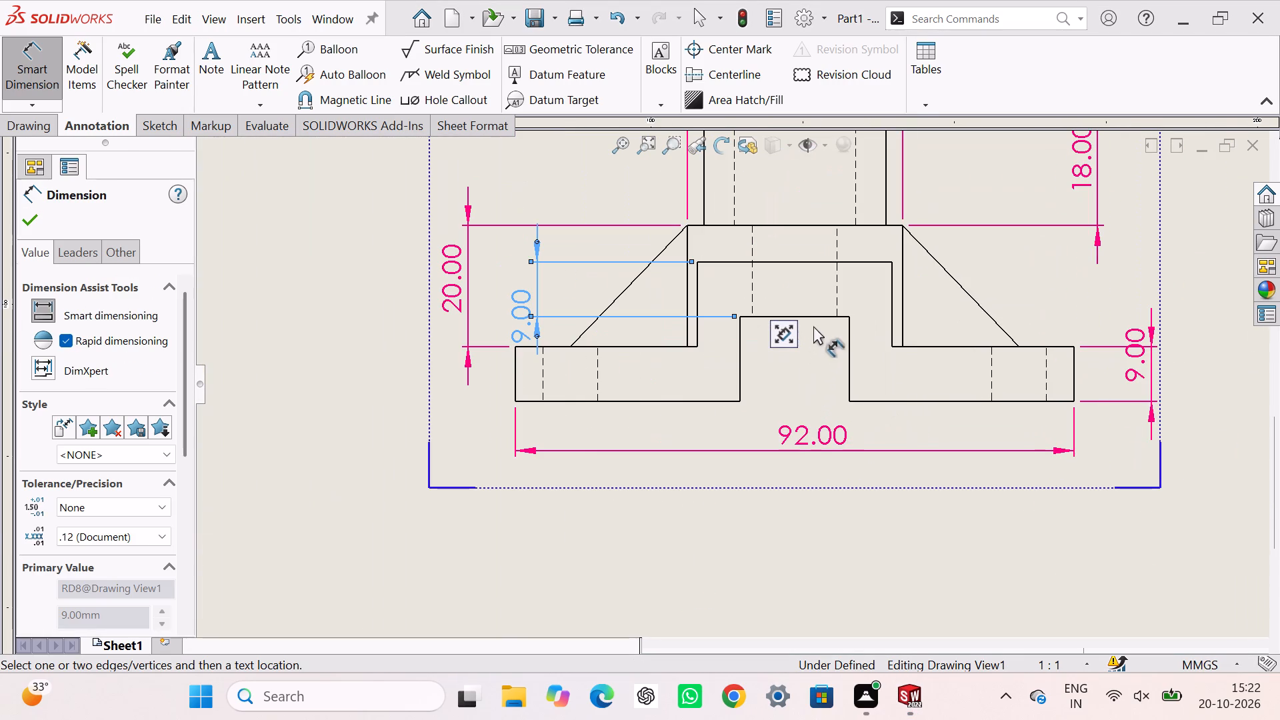
{"action": "left_click", "coordinate": [820, 316]}
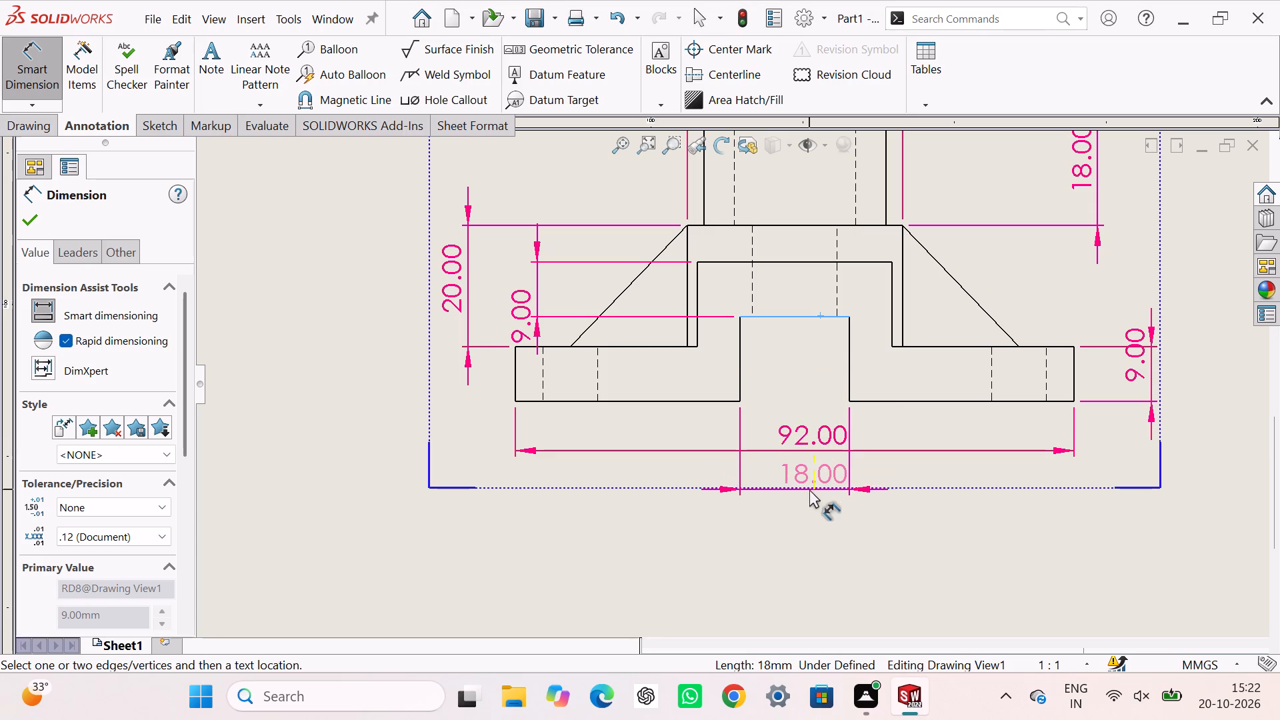
{"action": "left_click", "coordinate": [806, 484]}
{"action": "left_click_drag", "start_coordinate": [846, 441], "coordinate": [846, 490]}
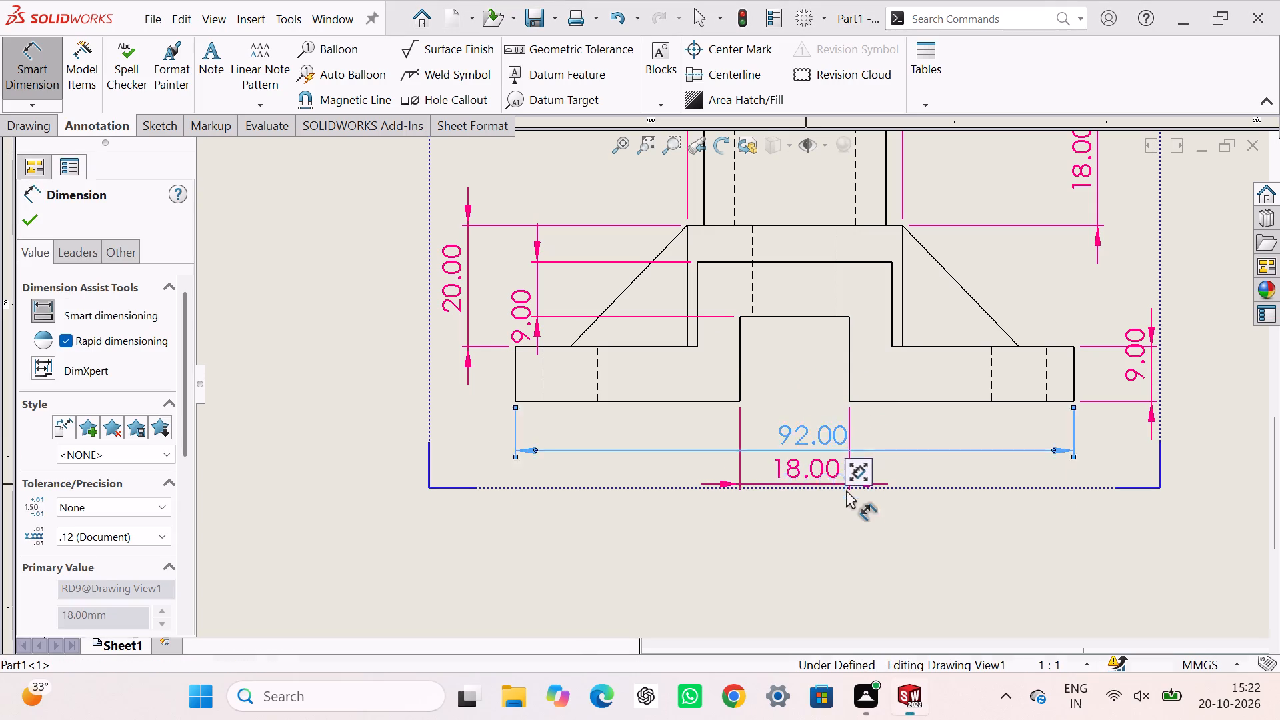
{"action": "left_click_drag", "start_coordinate": [846, 490], "coordinate": [845, 582]}
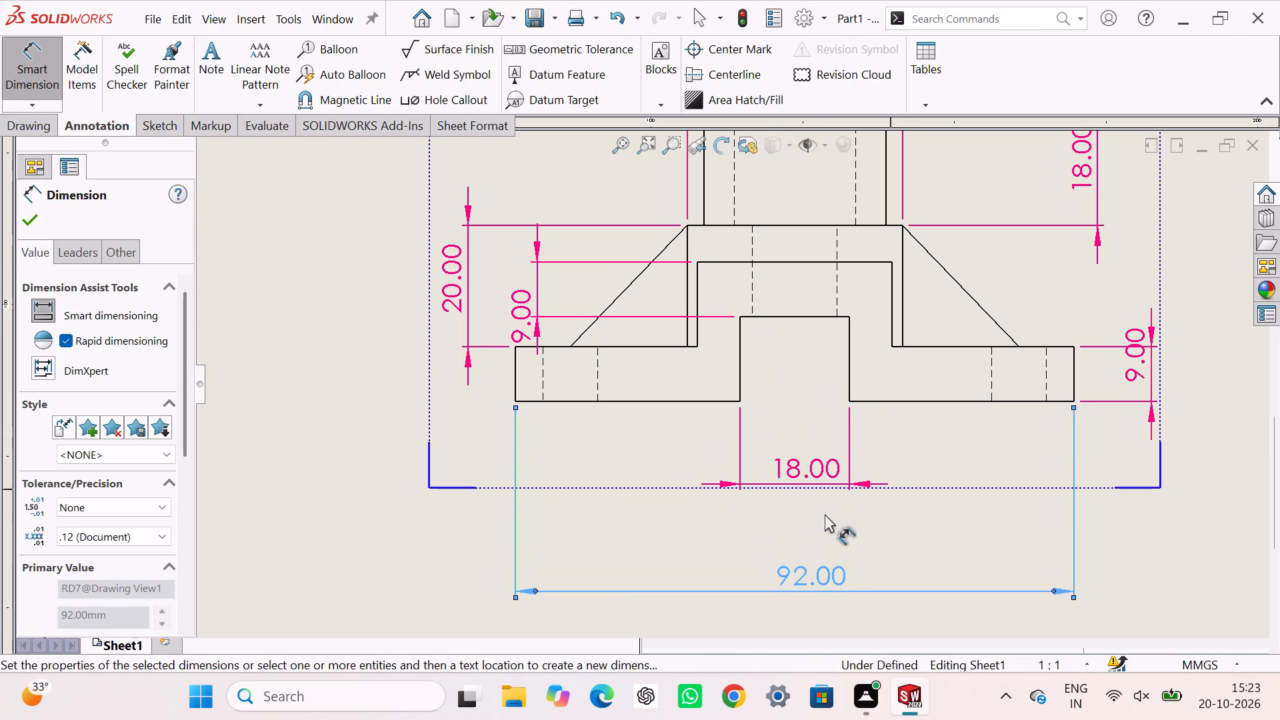
Dimension the raised block's width from its top edge, placing the value just above the slot width dimension.
{"action": "left_click", "coordinate": [789, 263]}
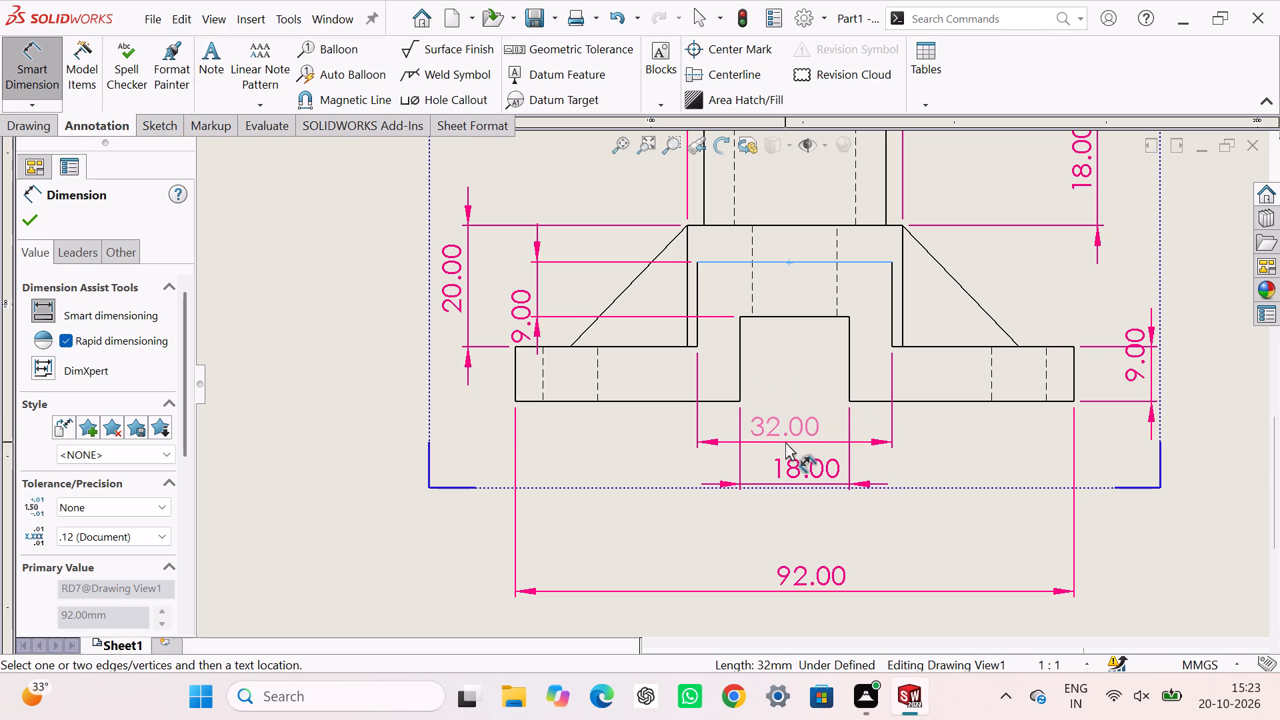
{"action": "left_click", "coordinate": [785, 442]}
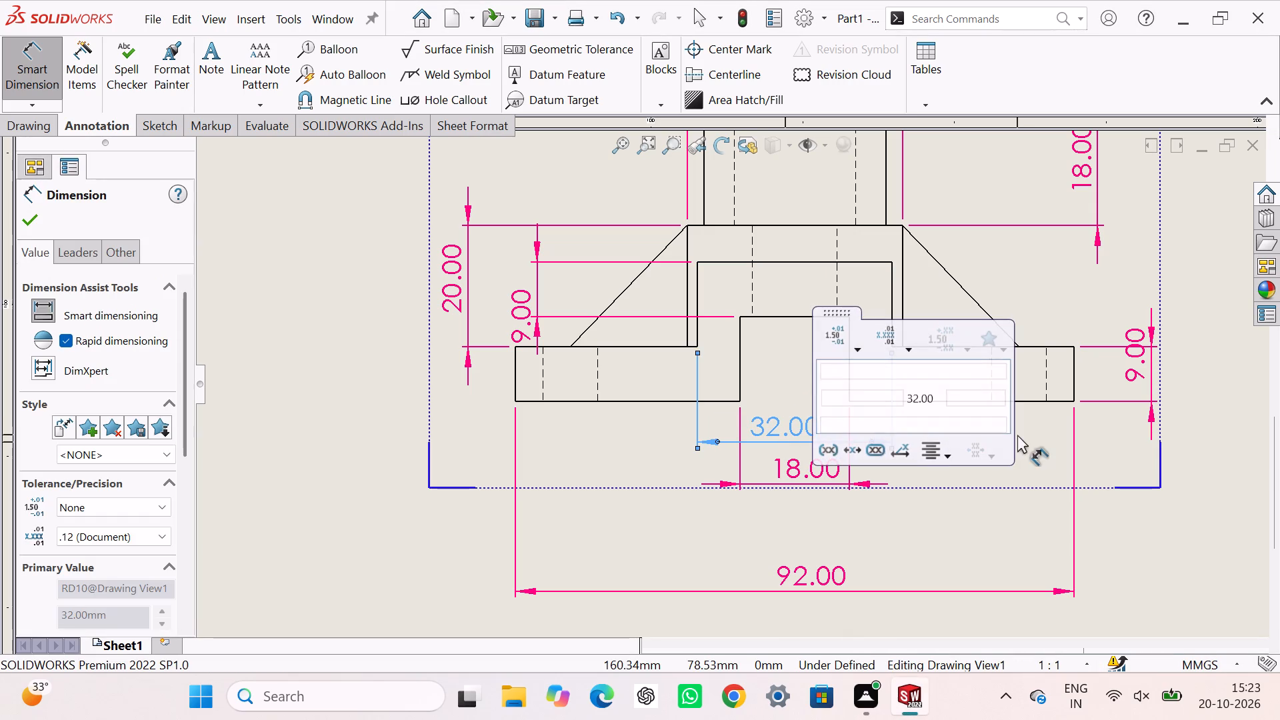
{"action": "scroll", "coordinate": [1054, 459], "scroll_direction": "up", "scroll_amount": 3}
{"action": "scroll", "coordinate": [964, 413], "scroll_direction": "down", "scroll_amount": 2}
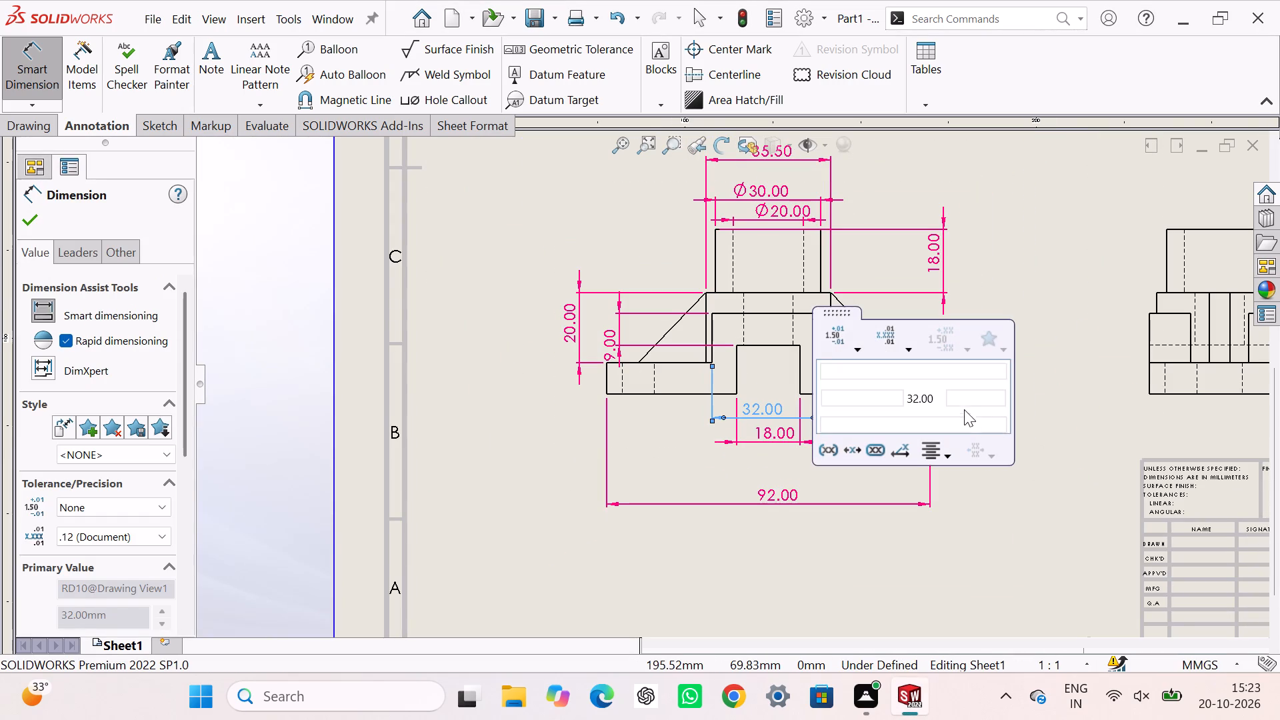
{"action": "left_click", "coordinate": [1031, 256]}
Dimension the height from the plate's bottom edge to the raised block's top edge, to the left of the side view.
{"action": "scroll", "coordinate": [1020, 317], "scroll_direction": "up", "scroll_amount": 2}
{"action": "scroll", "coordinate": [1005, 334], "scroll_direction": "down", "scroll_amount": 2}
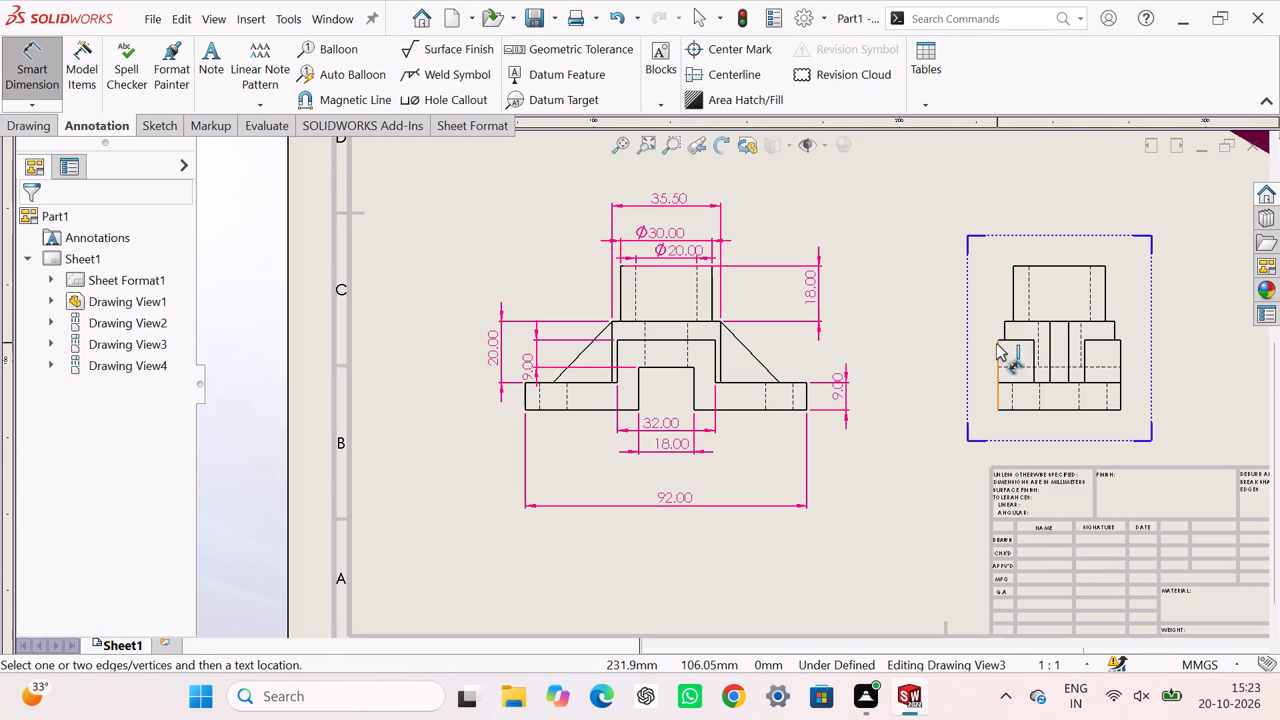
{"action": "scroll", "coordinate": [996, 343], "scroll_direction": "down", "scroll_amount": 3}
{"action": "scroll", "coordinate": [968, 393], "scroll_direction": "down", "scroll_amount": 2}
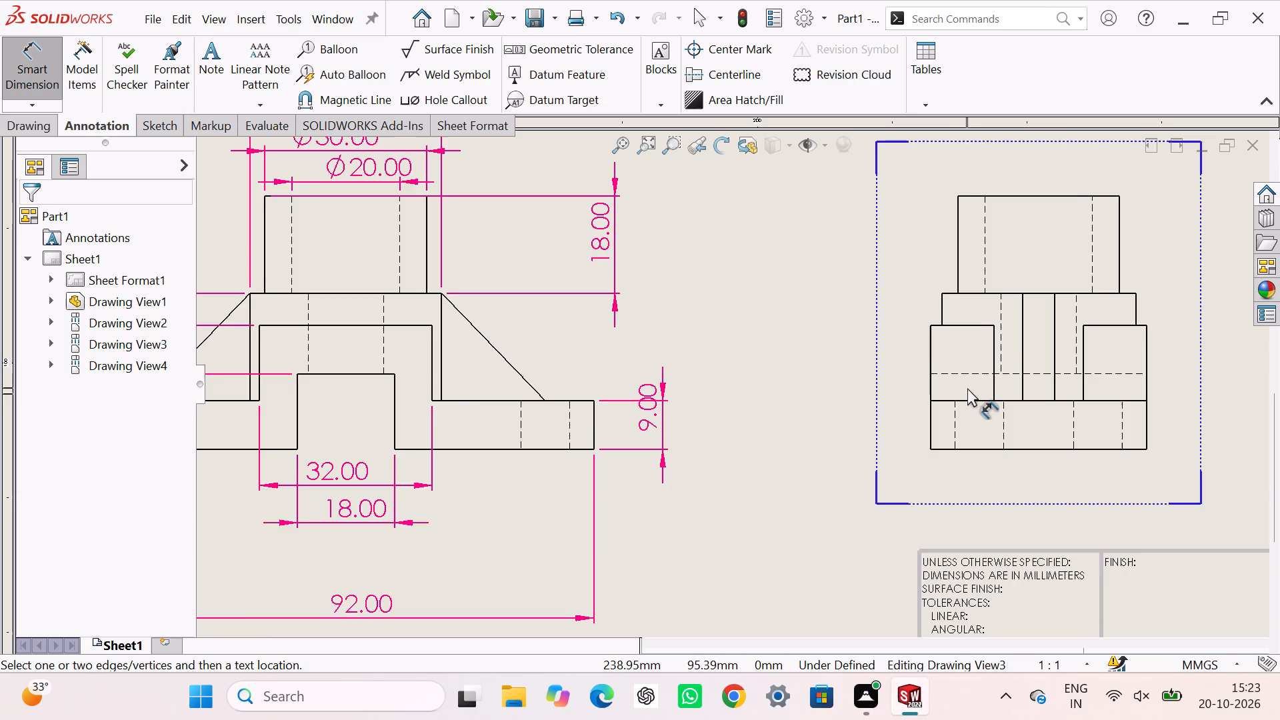
{"action": "scroll", "coordinate": [967, 388], "scroll_direction": "down", "scroll_amount": 1}
{"action": "left_click", "coordinate": [938, 318]}
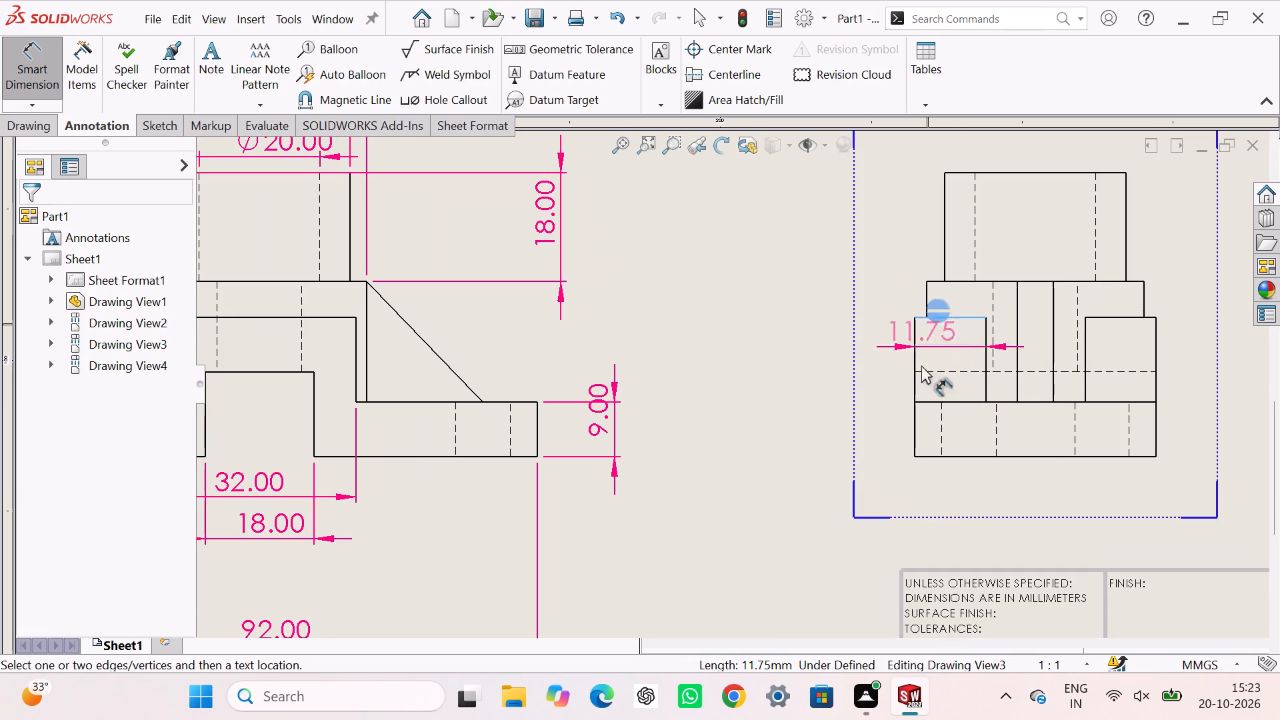
{"action": "left_click", "coordinate": [923, 456]}
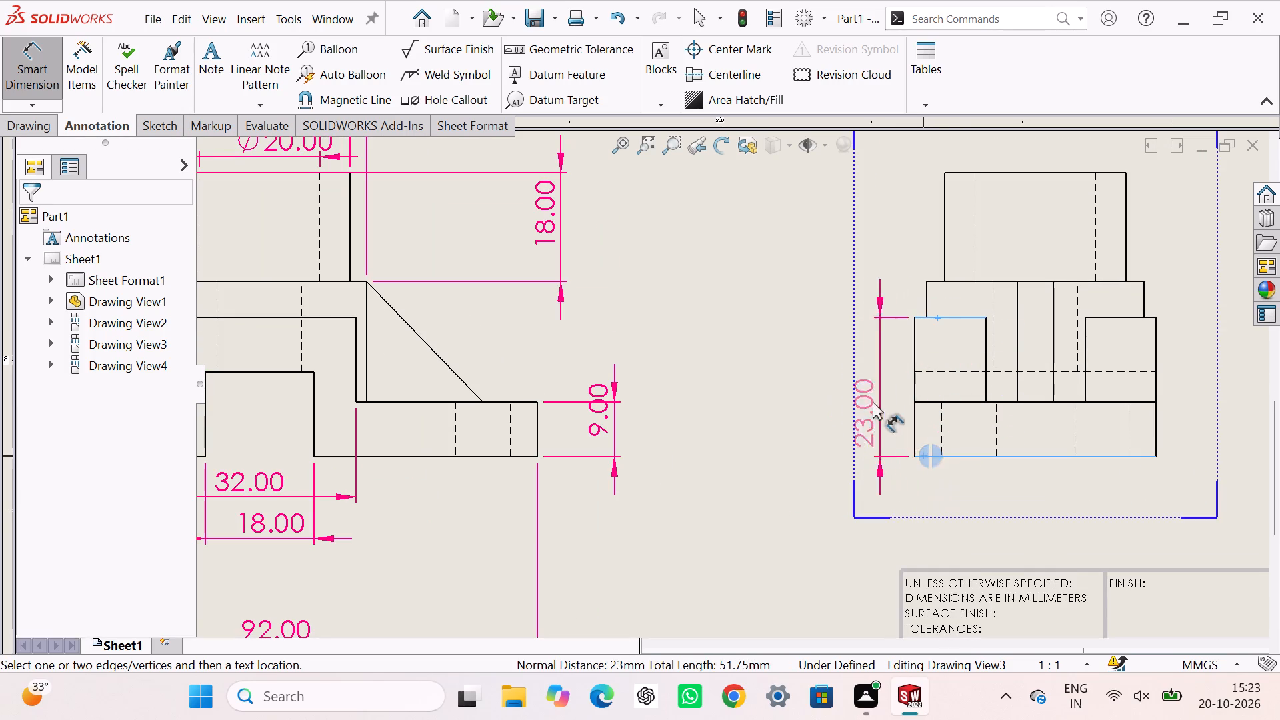
{"action": "left_click", "coordinate": [864, 379]}
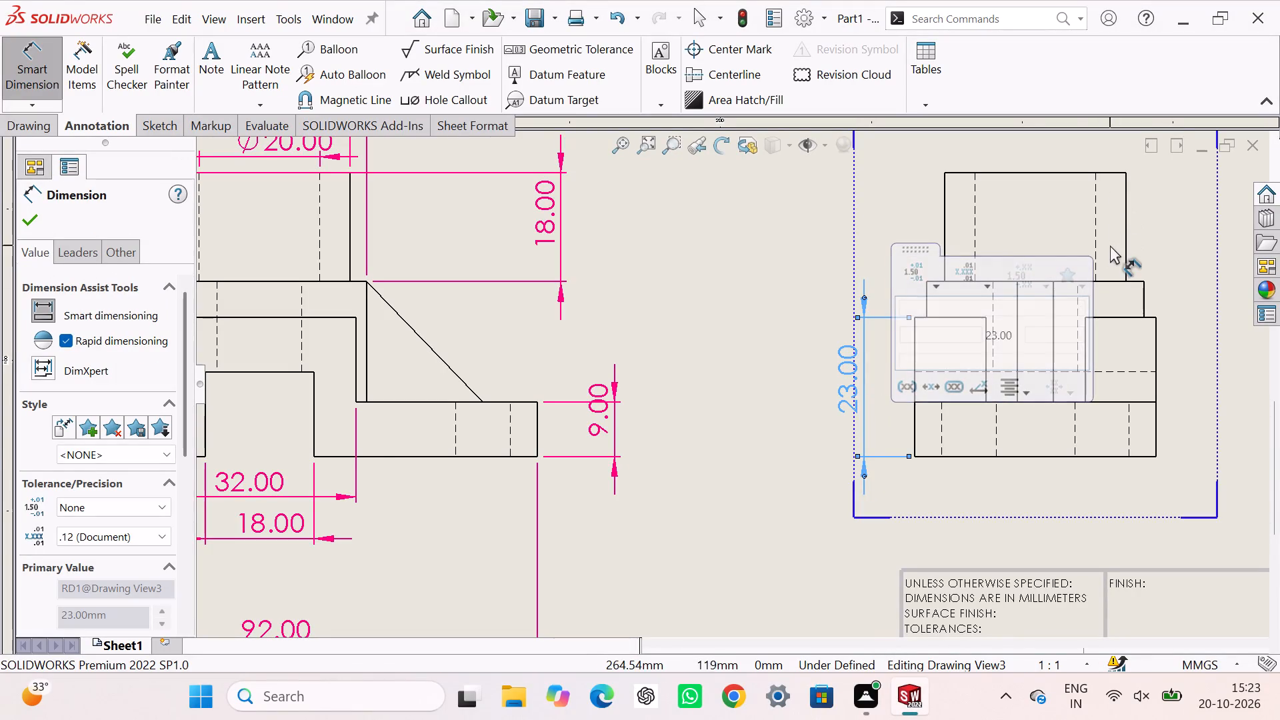
Dimension the upper boss's hidden bore diameter and its outer diameter, stacking both values above the side view.
{"action": "scroll", "coordinate": [1110, 247], "scroll_direction": "up", "scroll_amount": 3}
{"action": "scroll", "coordinate": [863, 293], "scroll_direction": "down", "scroll_amount": 5}
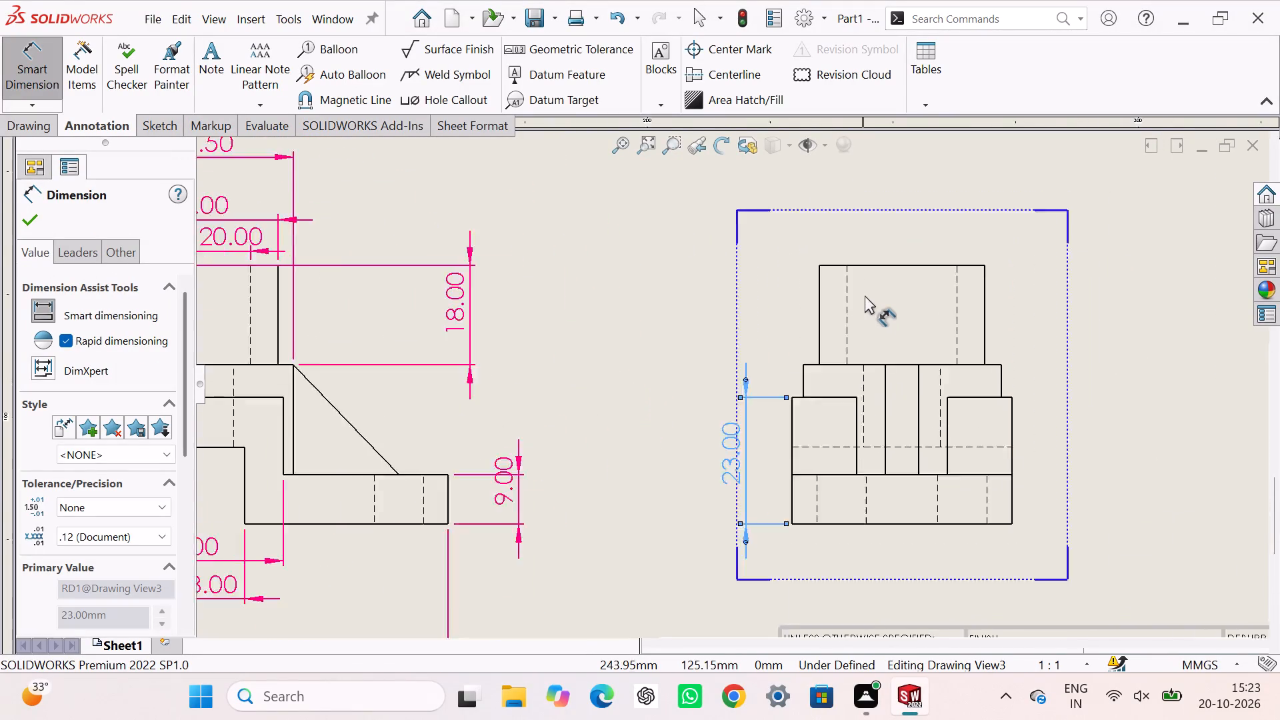
{"action": "scroll", "coordinate": [865, 295], "scroll_direction": "down", "scroll_amount": 1}
{"action": "left_click", "coordinate": [831, 299]}
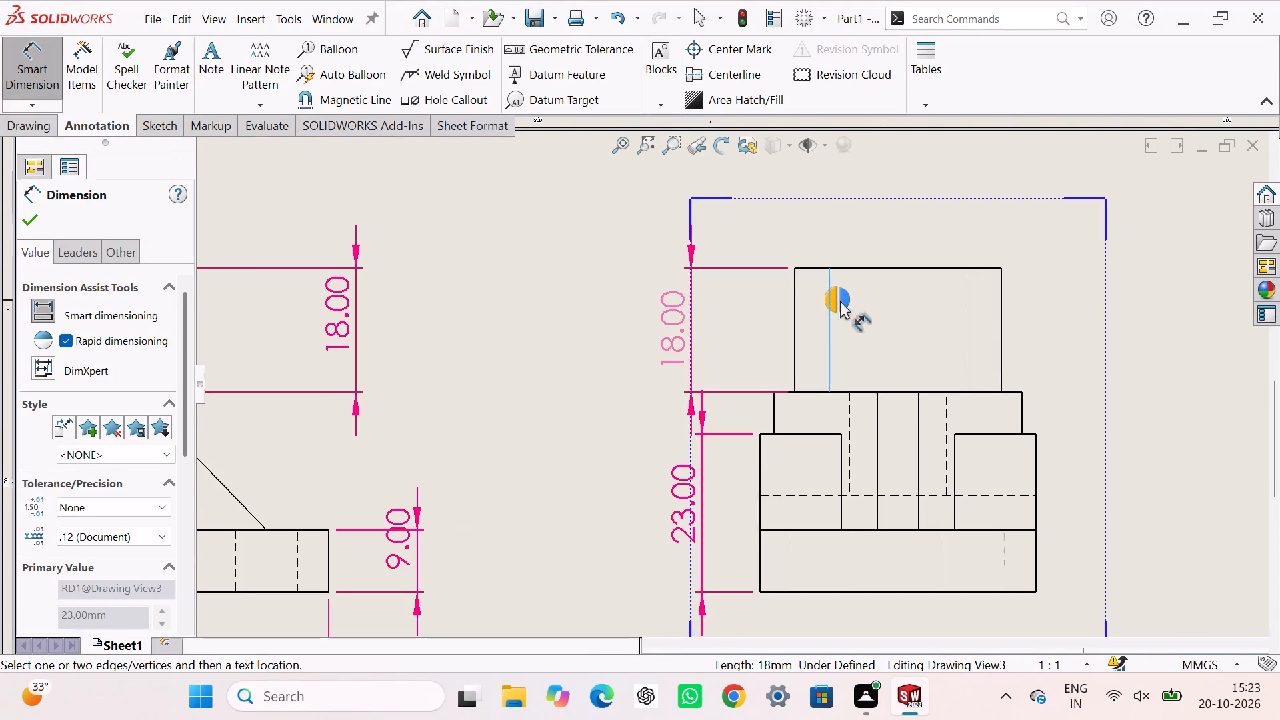
{"action": "left_click", "coordinate": [967, 319]}
{"action": "left_click", "coordinate": [923, 250]}
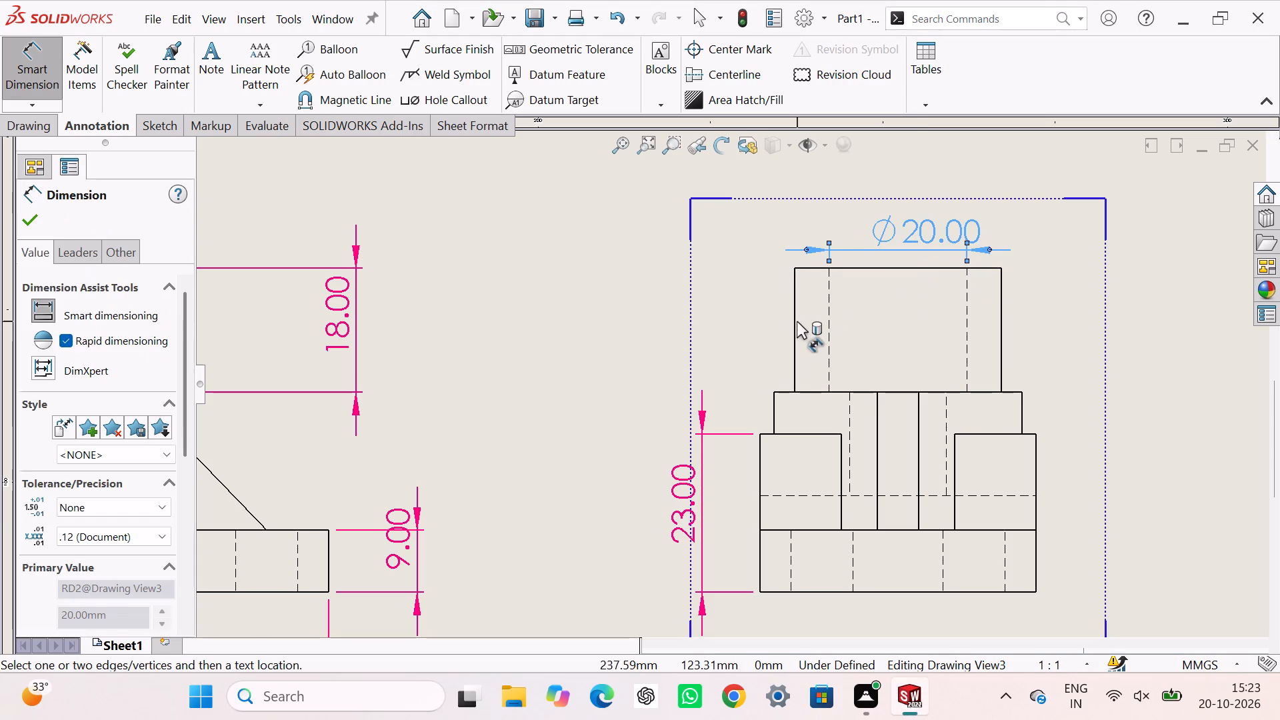
{"action": "left_click", "coordinate": [794, 321]}
{"action": "left_click", "coordinate": [1003, 327]}
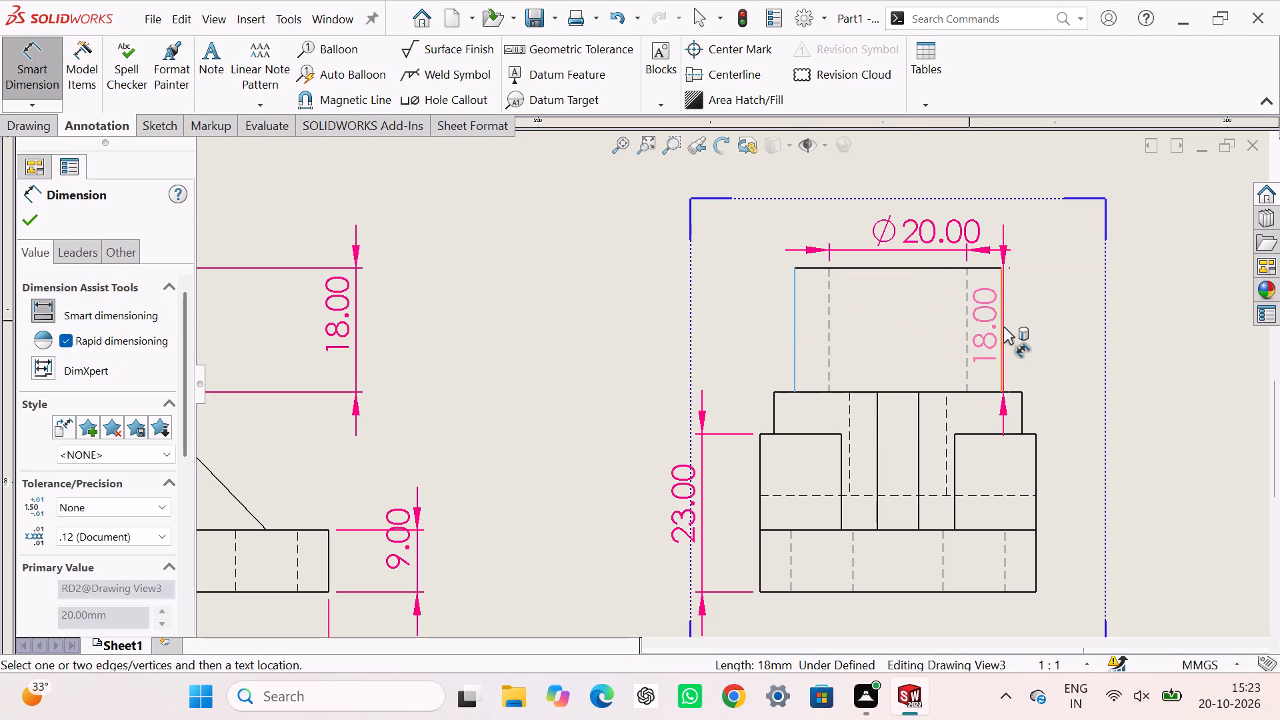
{"action": "left_click", "coordinate": [927, 209]}
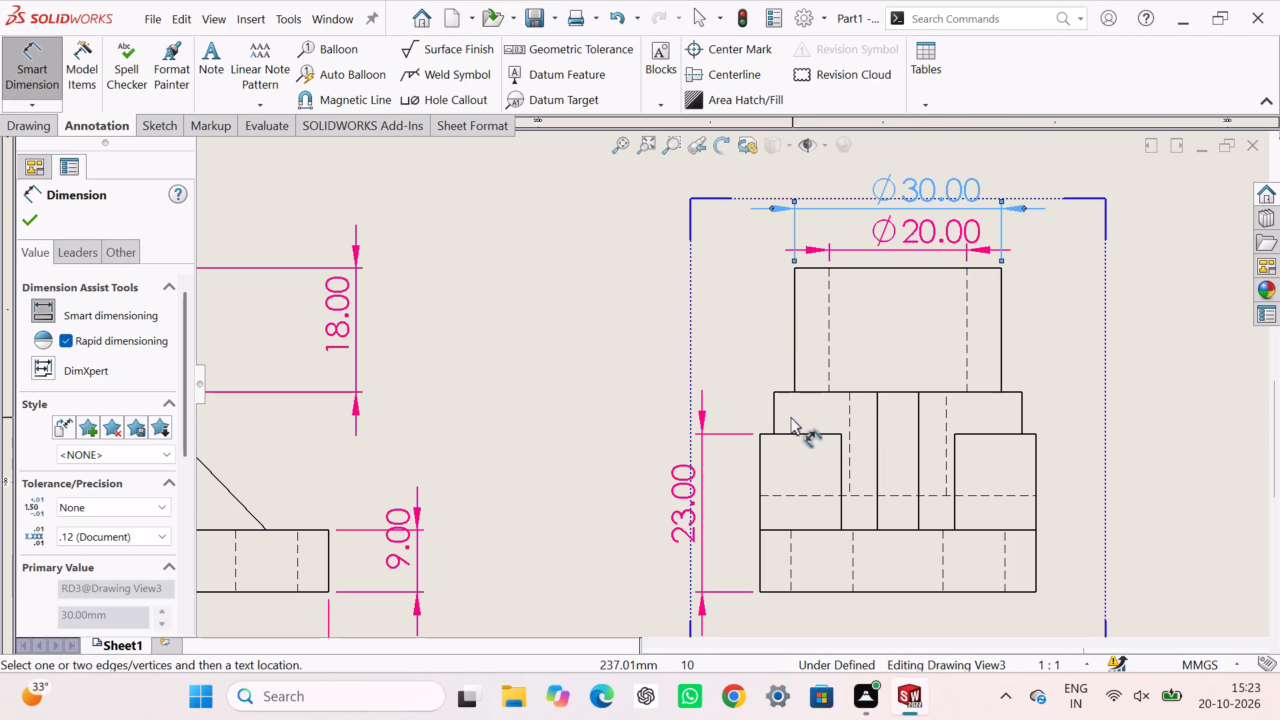
Dimension the width of the central body beneath the upper boss, placing the value above the side view's diameters.
{"action": "left_click", "coordinate": [772, 407]}
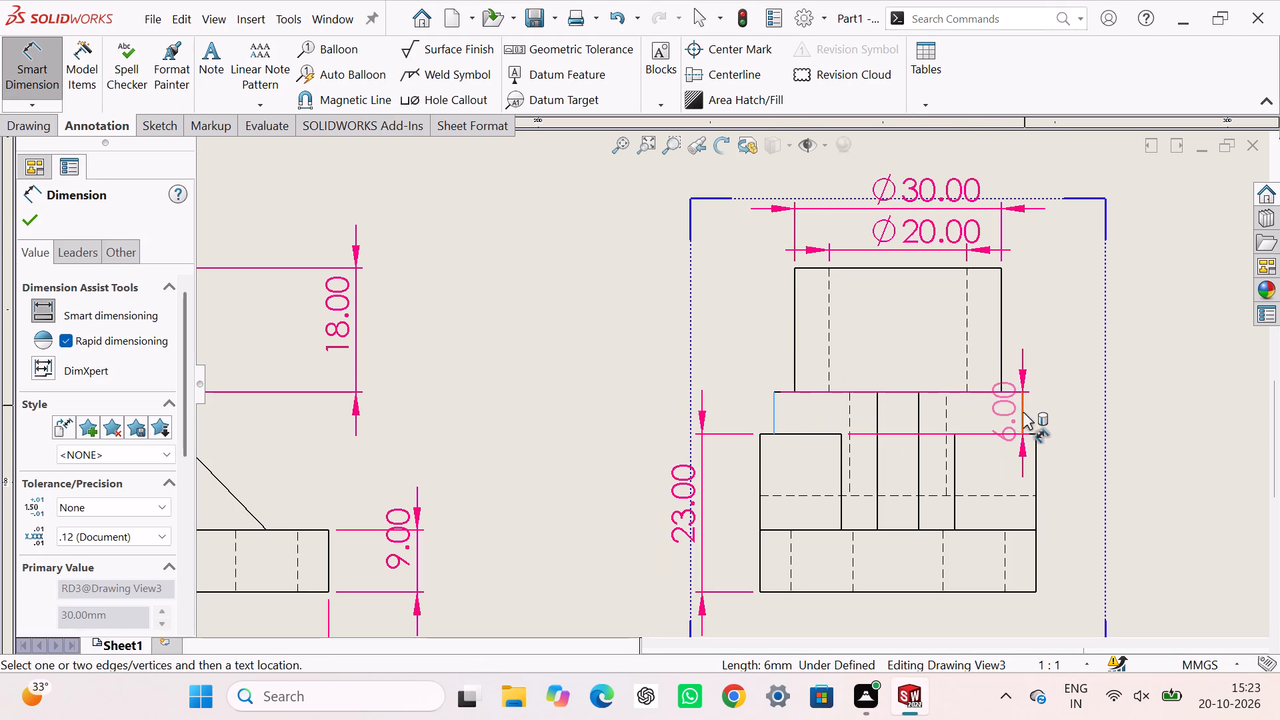
{"action": "left_click", "coordinate": [1023, 412]}
{"action": "left_click", "coordinate": [944, 167]}
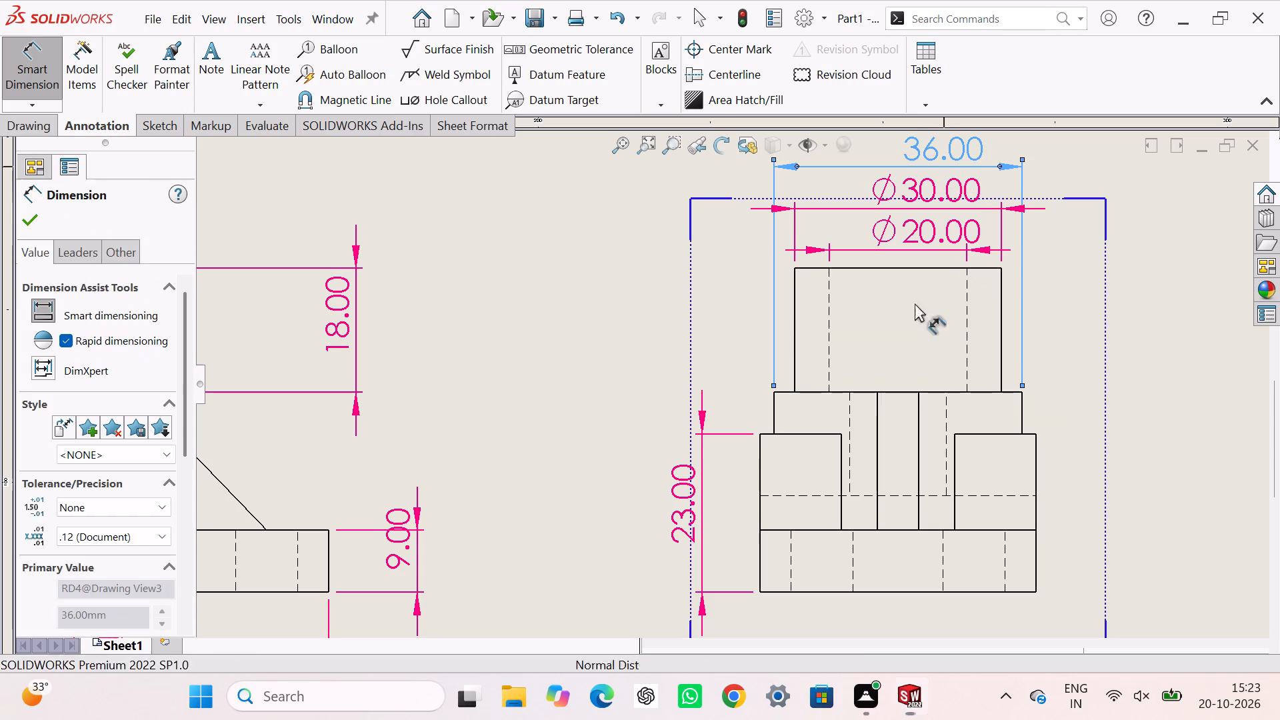
Dimension the plate's overall width between its outer side edges, placing the value below the side view.
{"action": "left_click", "coordinate": [759, 459]}
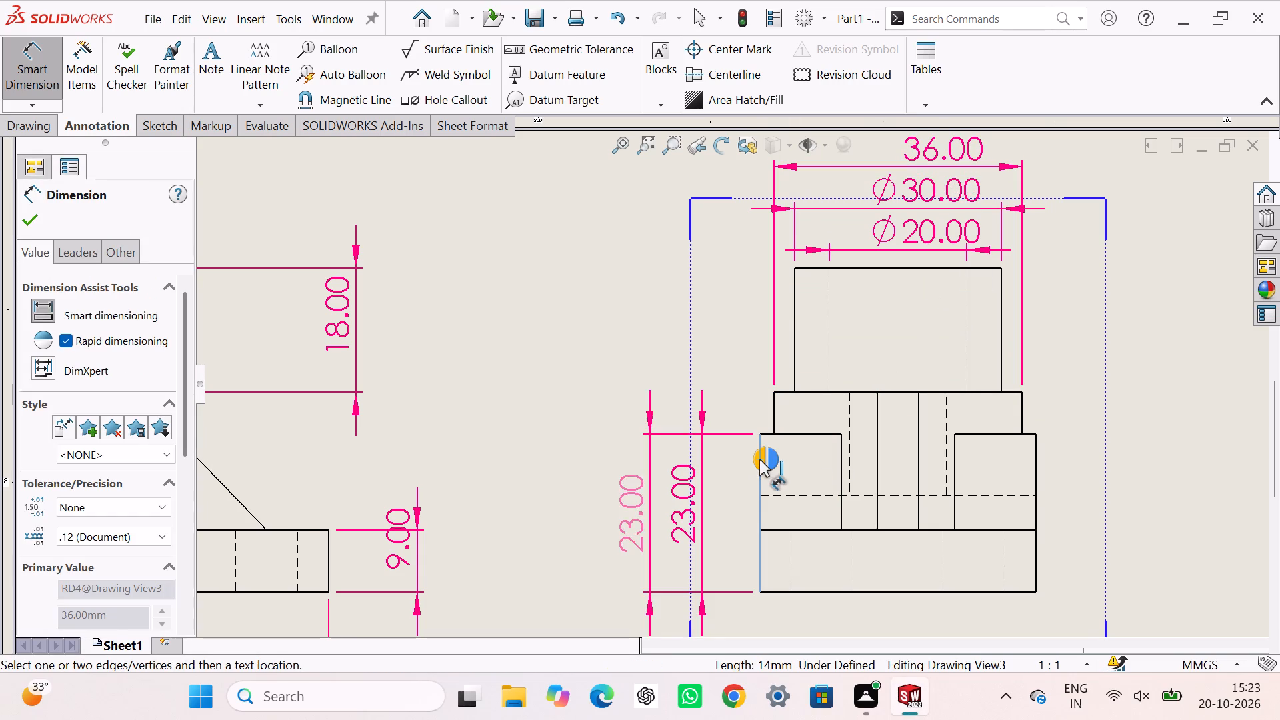
{"action": "left_click", "coordinate": [1035, 460]}
{"action": "scroll", "coordinate": [972, 509], "scroll_direction": "up", "scroll_amount": 2}
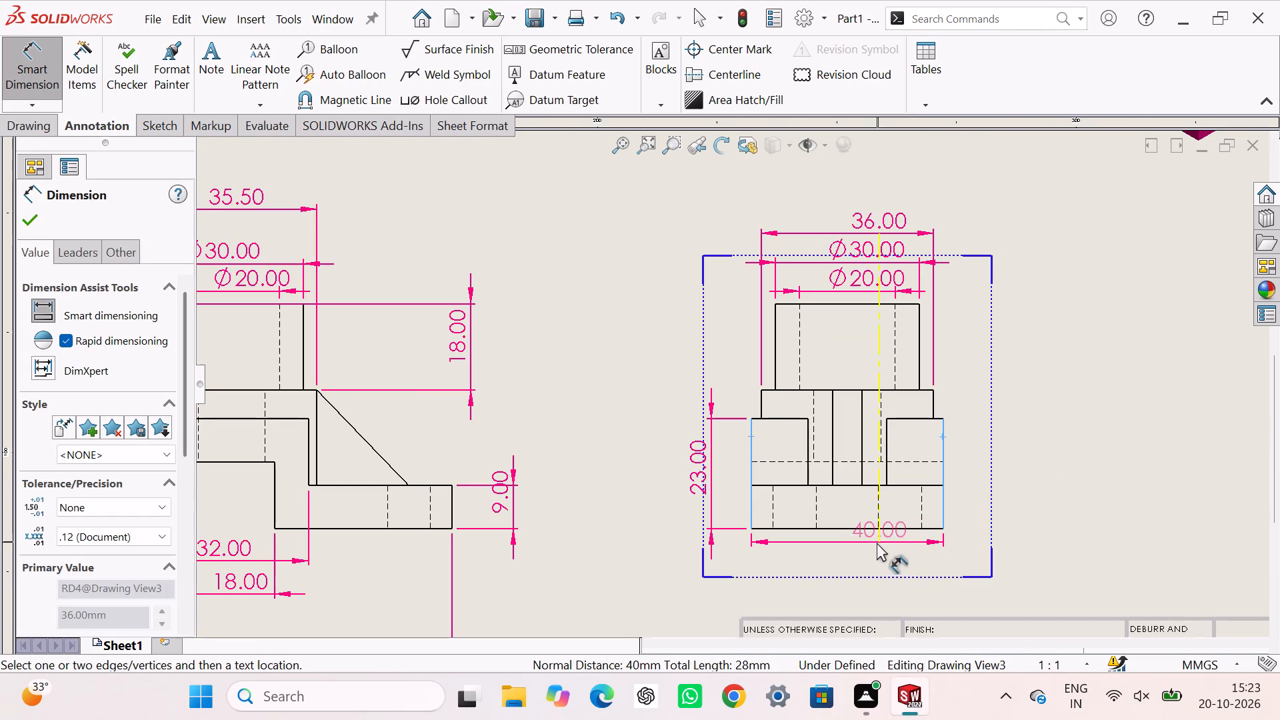
{"action": "left_click", "coordinate": [857, 567]}
Dimension the base plate's width along its right-hand edge in the top view, placing the value just outside that edge.
{"action": "scroll", "coordinate": [861, 558], "scroll_direction": "up", "scroll_amount": 6}
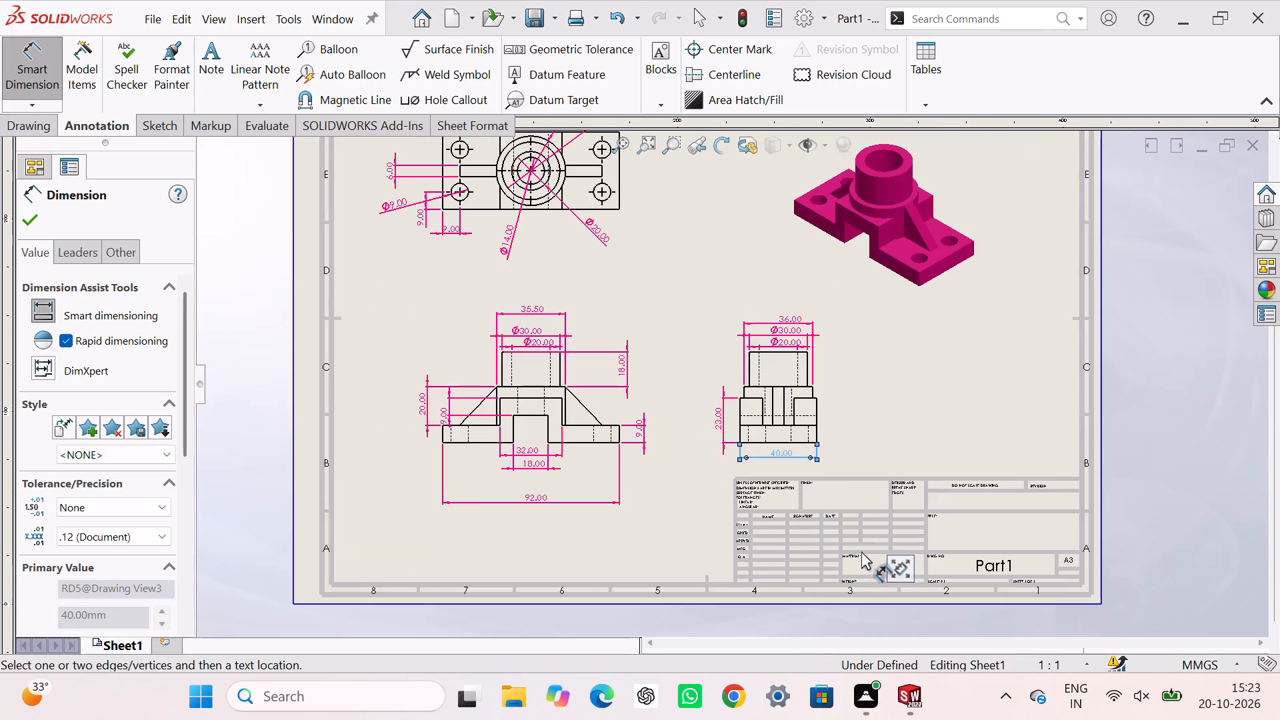
{"action": "scroll", "coordinate": [617, 374], "scroll_direction": "down", "scroll_amount": 1}
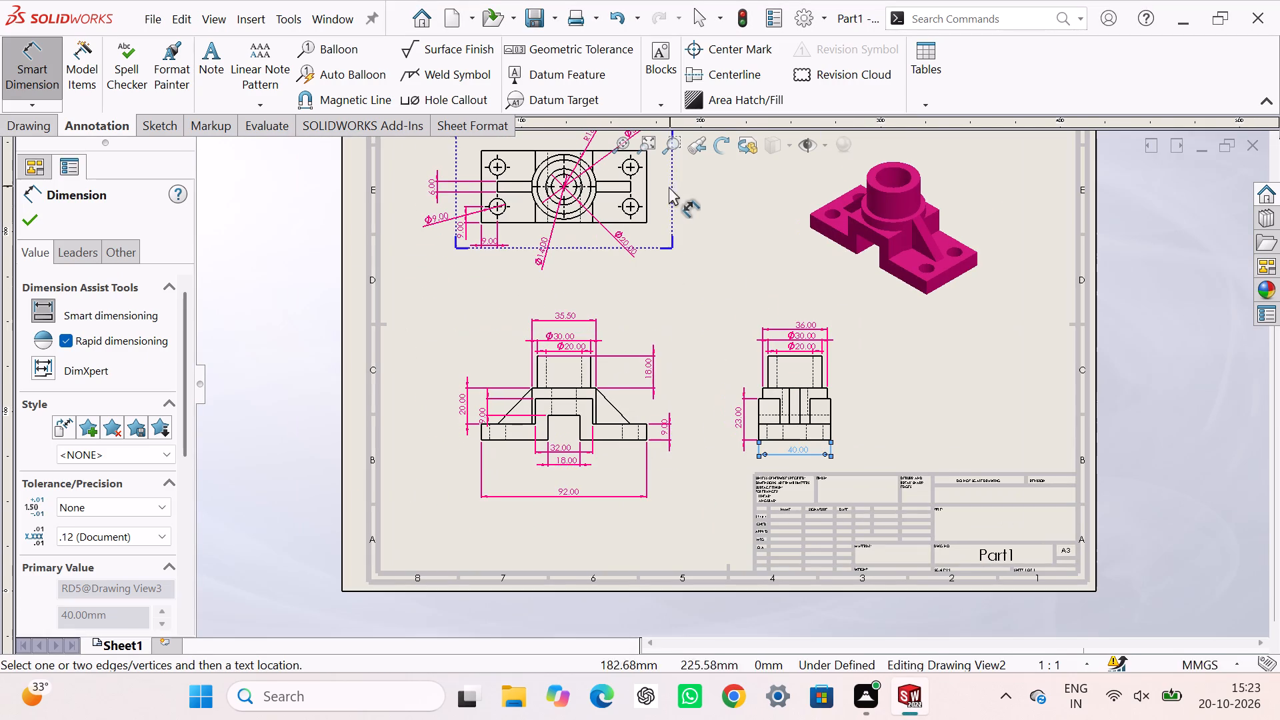
{"action": "scroll", "coordinate": [668, 187], "scroll_direction": "up", "scroll_amount": 2}
{"action": "scroll", "coordinate": [654, 206], "scroll_direction": "down", "scroll_amount": 1}
{"action": "scroll", "coordinate": [667, 307], "scroll_direction": "down", "scroll_amount": 6}
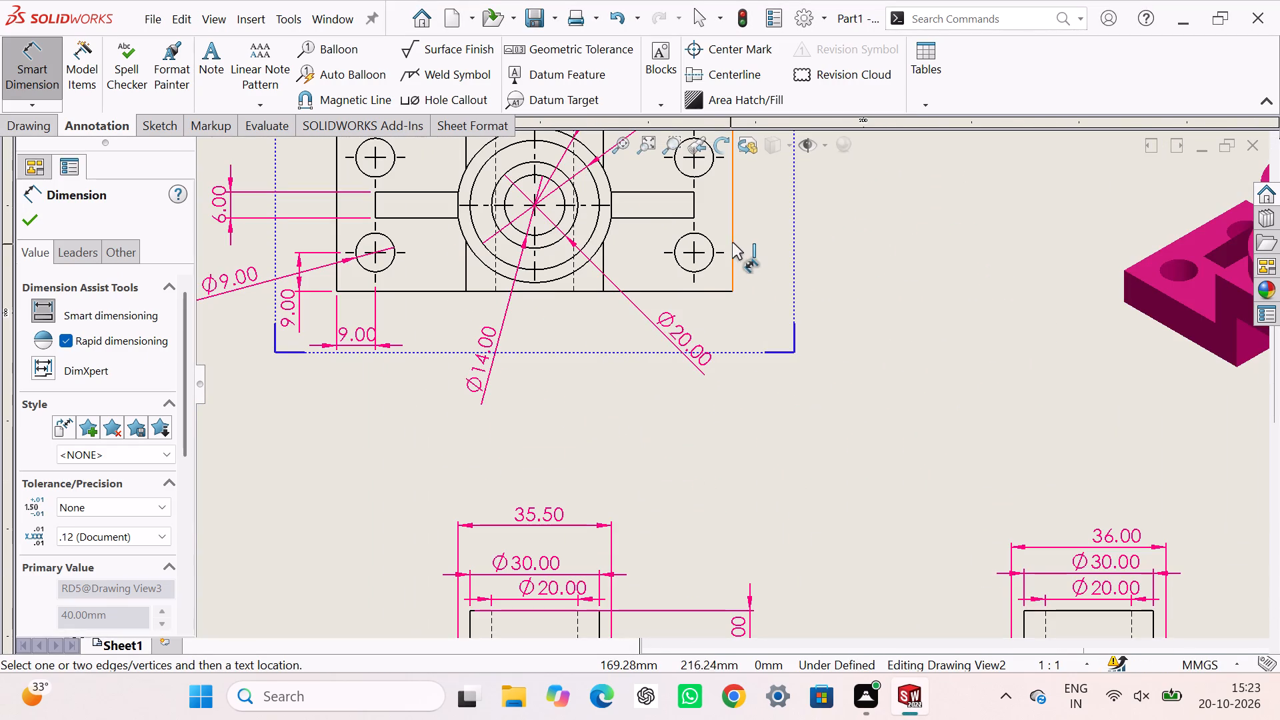
{"action": "left_click", "coordinate": [732, 242]}
{"action": "left_click", "coordinate": [781, 225]}
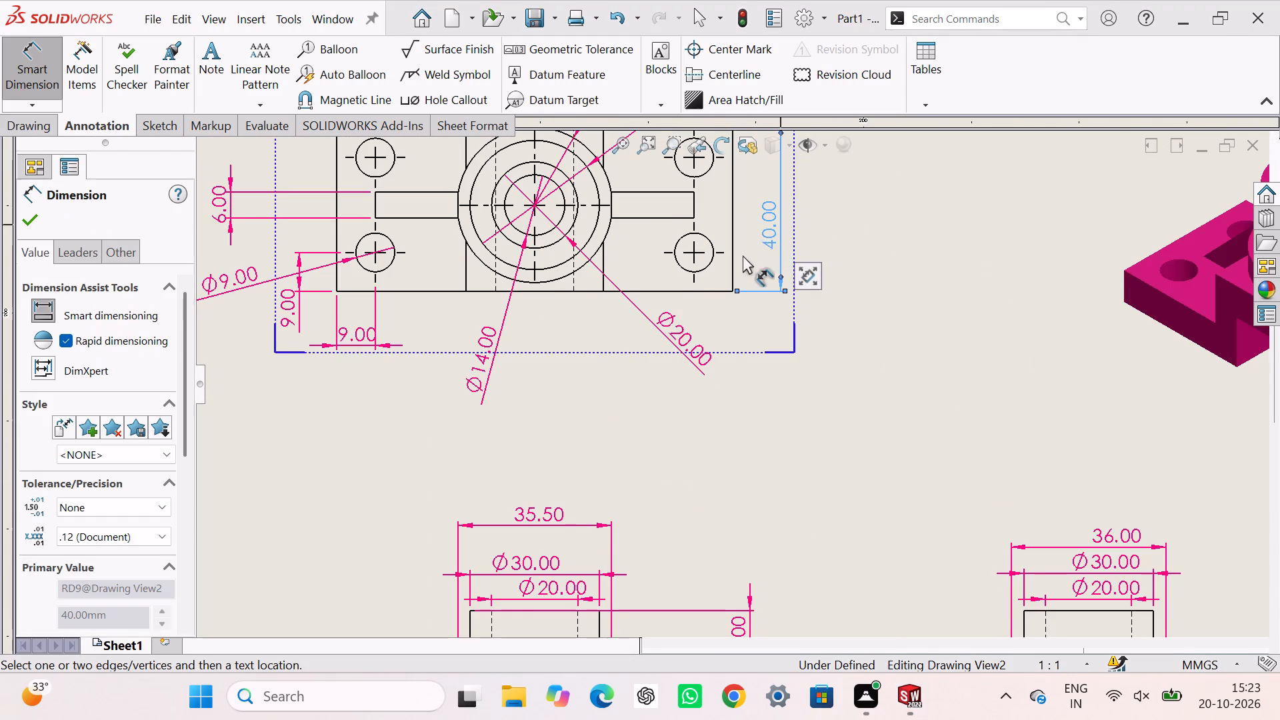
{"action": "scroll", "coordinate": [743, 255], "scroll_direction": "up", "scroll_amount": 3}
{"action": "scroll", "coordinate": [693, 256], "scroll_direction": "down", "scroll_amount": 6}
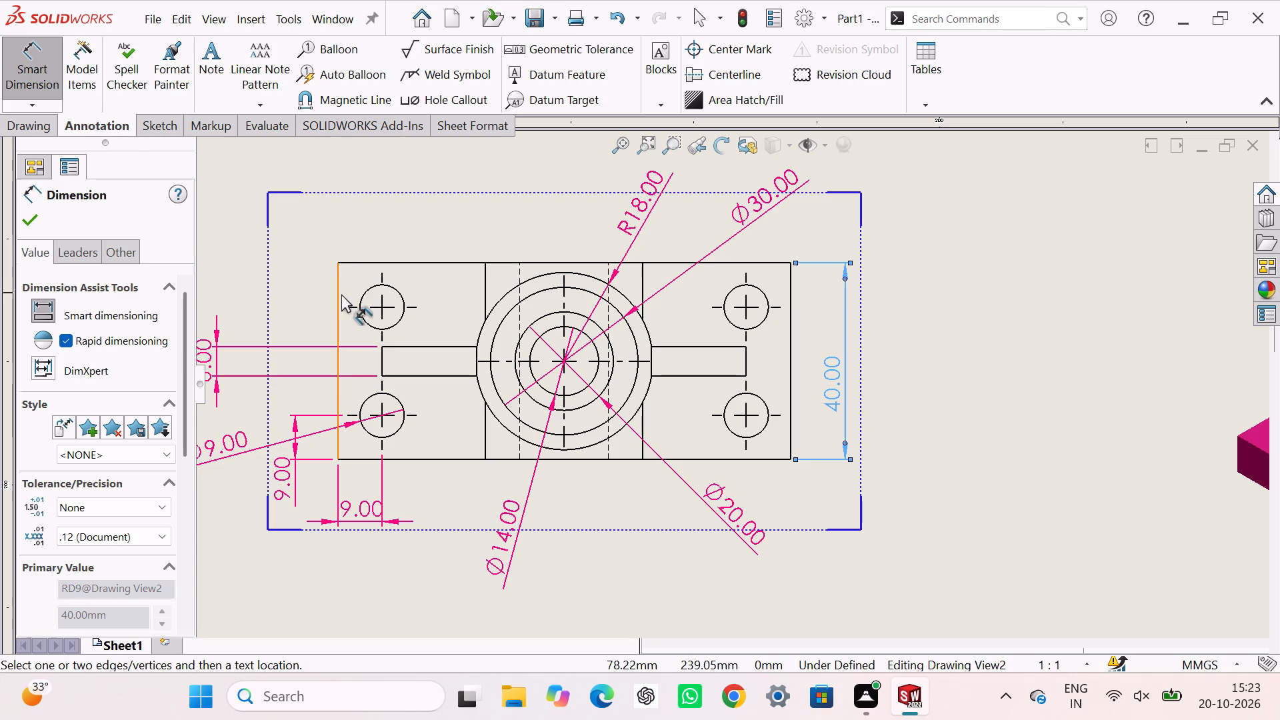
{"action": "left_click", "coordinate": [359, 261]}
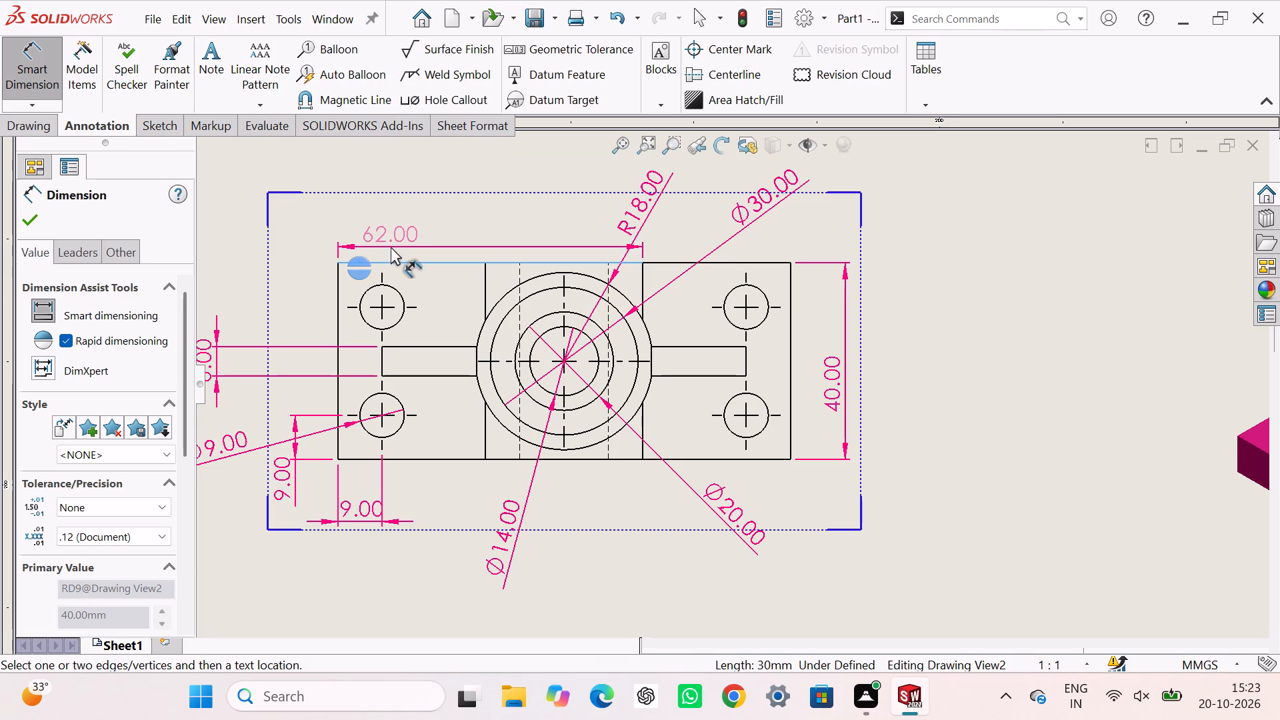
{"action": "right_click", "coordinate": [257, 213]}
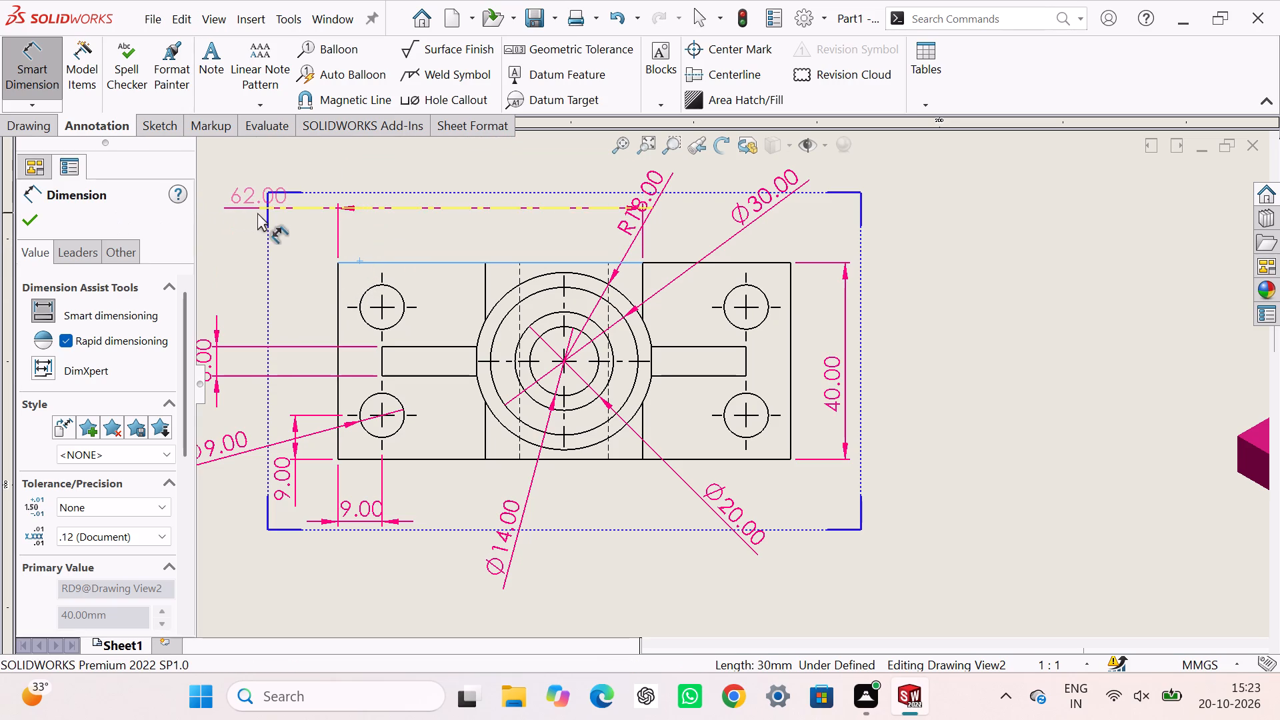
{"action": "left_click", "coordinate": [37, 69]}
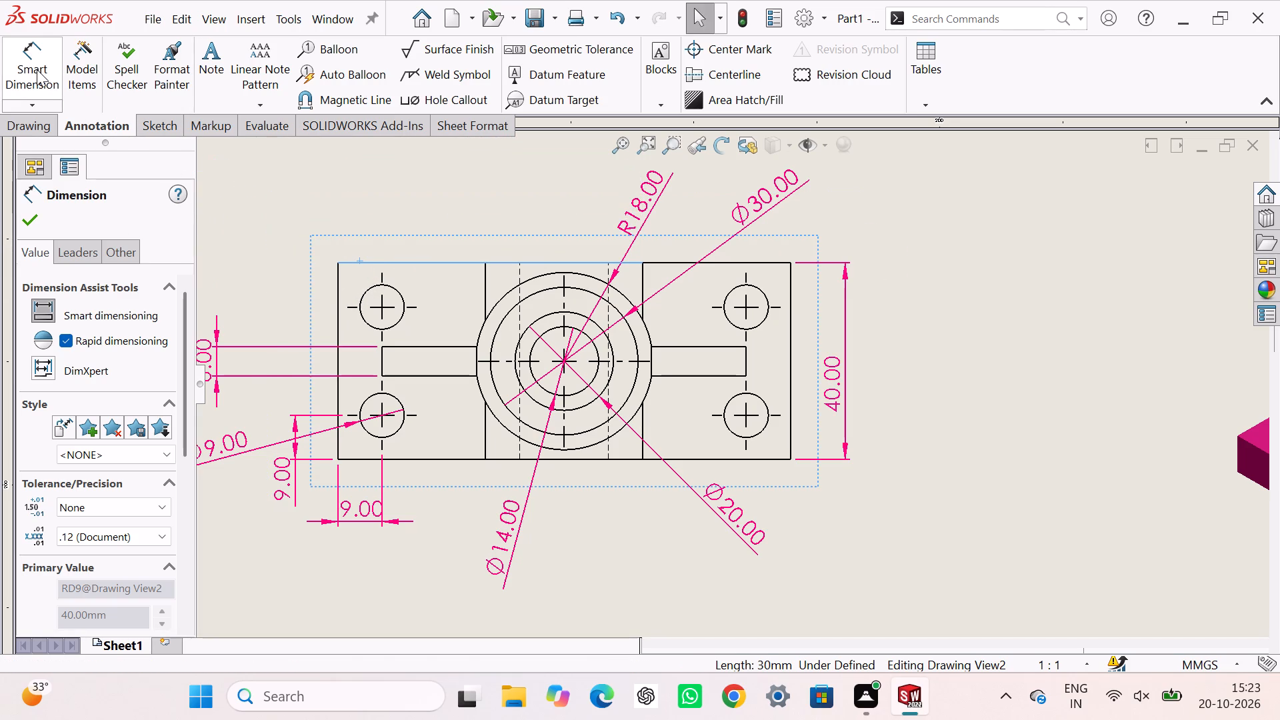
Dimension the plate's overall length between its two end edges in the top view, placing the value above the radius and diameter callouts.
{"action": "left_click", "coordinate": [37, 69]}
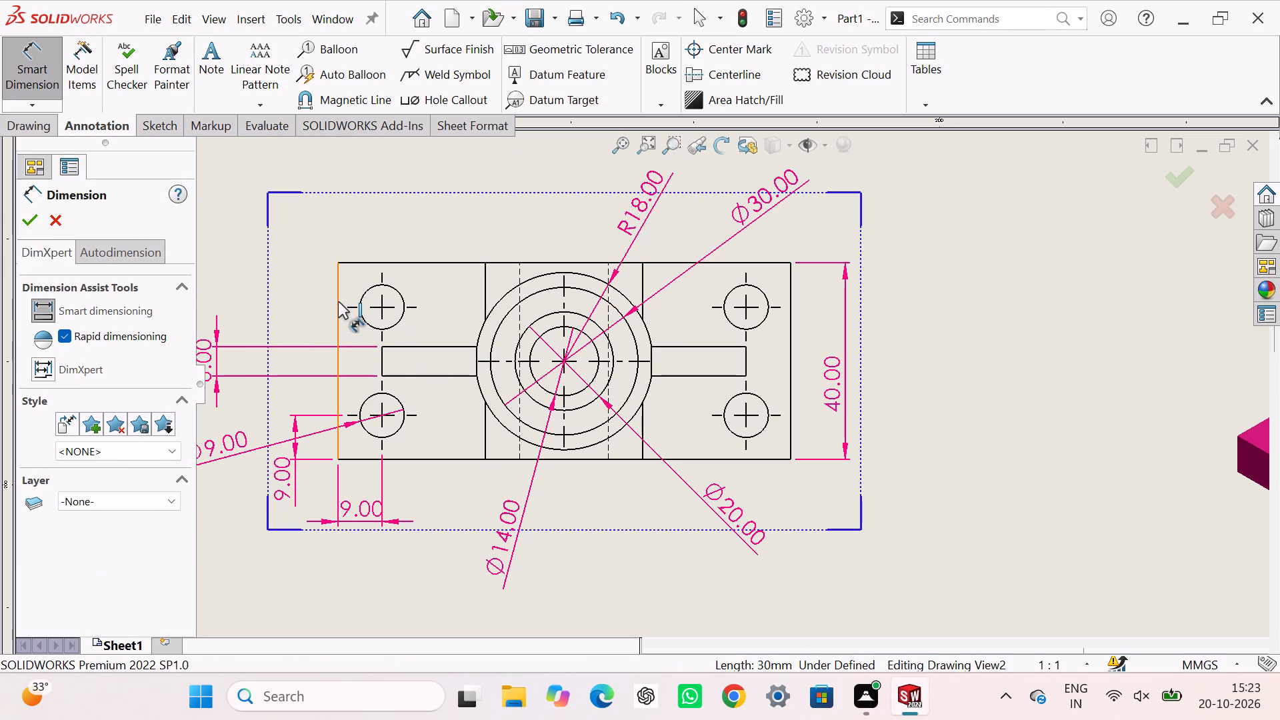
{"action": "left_click", "coordinate": [336, 300]}
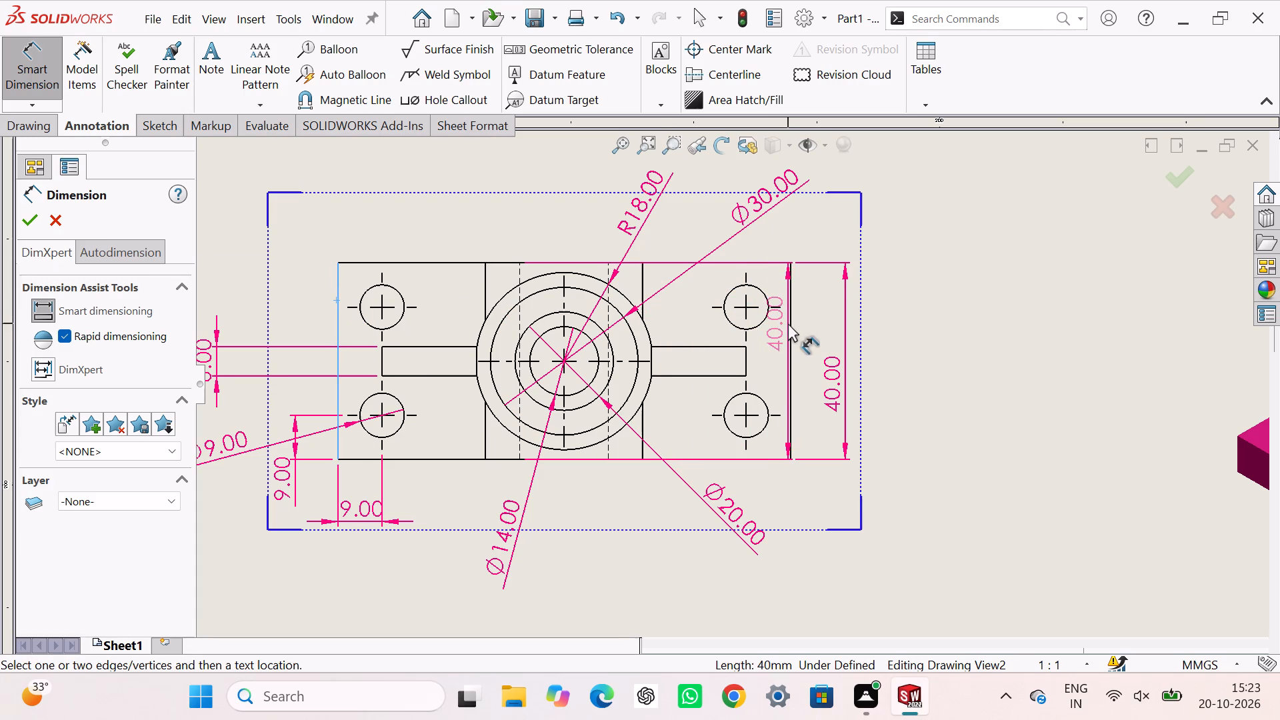
{"action": "left_click", "coordinate": [790, 323]}
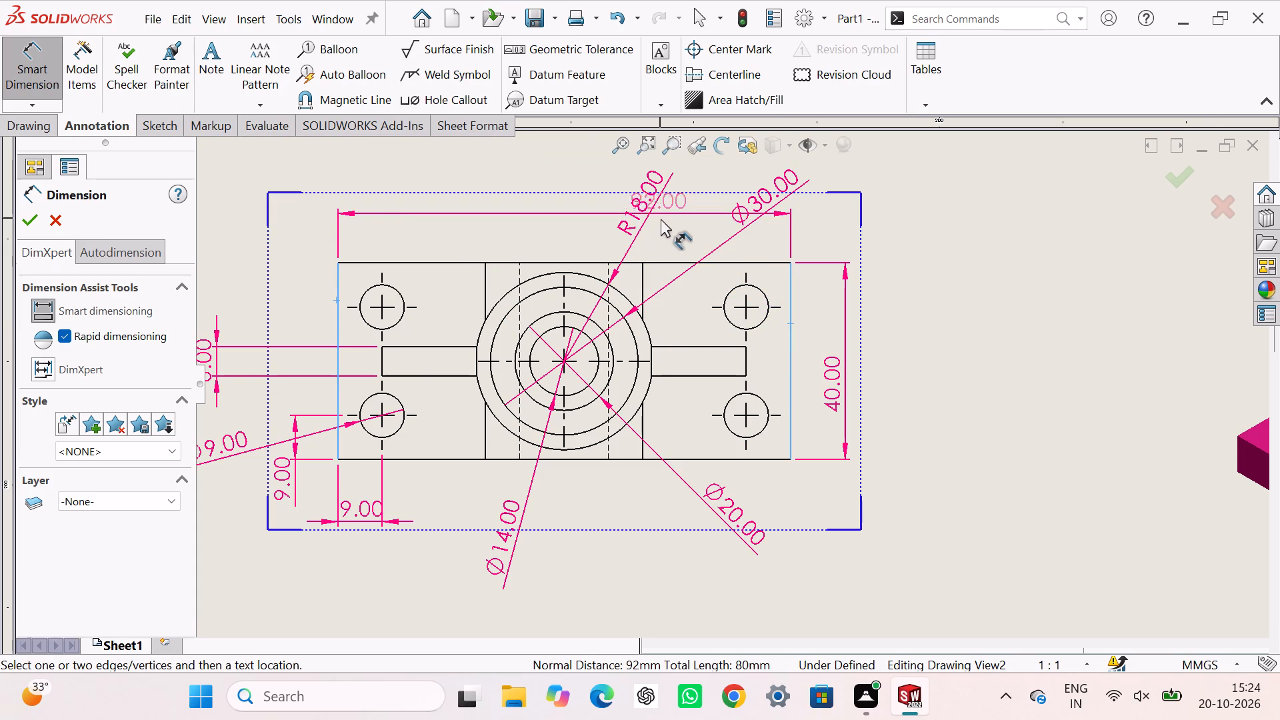
{"action": "scroll", "coordinate": [661, 219], "scroll_direction": "up", "scroll_amount": 2}
{"action": "left_click", "coordinate": [667, 208]}
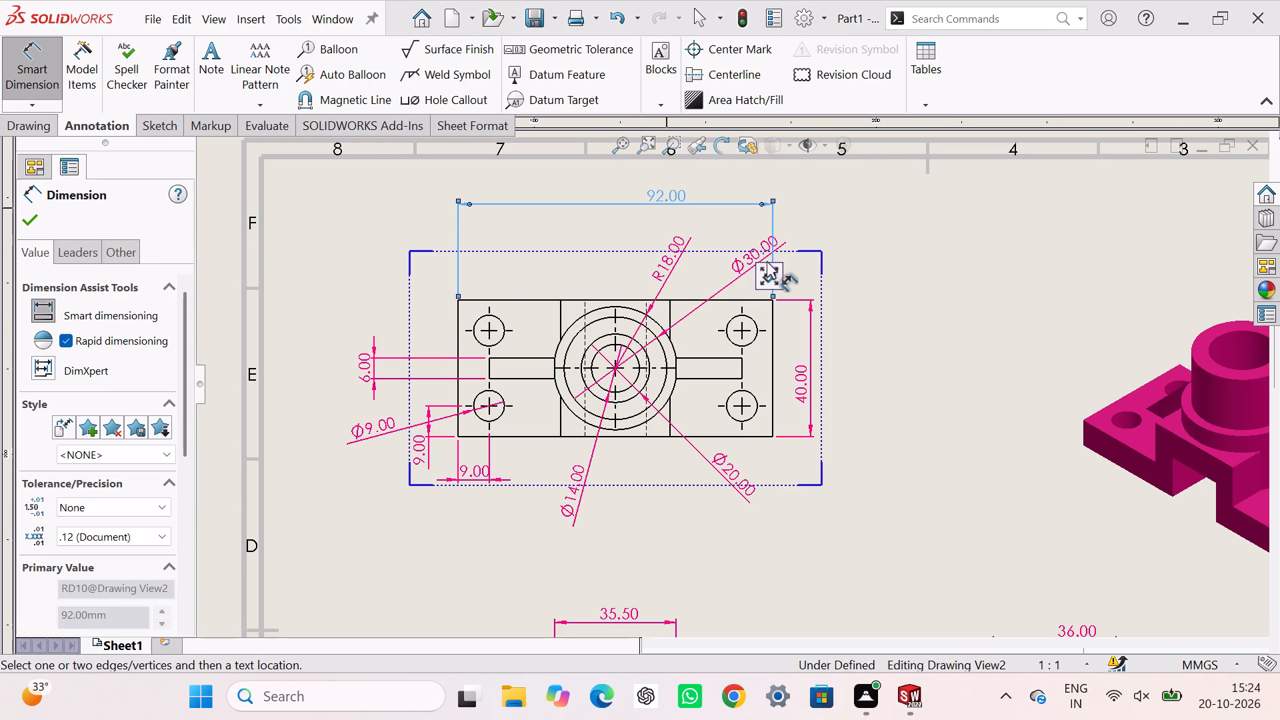
Move the Ø30.00 boss diameter callout in the top view slightly closer to the boss circles.
{"action": "left_click_drag", "start_coordinate": [757, 249], "coordinate": [738, 259]}
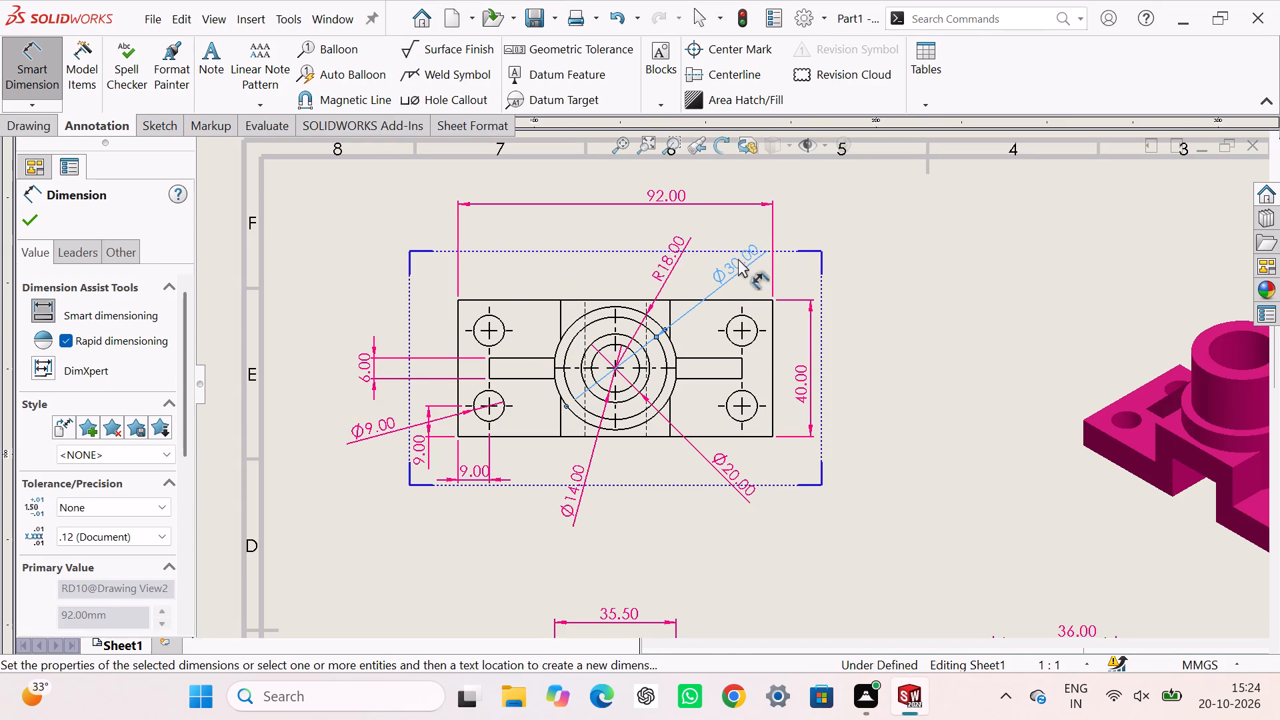
Dimension the diameter of the right-hand hidden mounting hole in the front view, placing the value between the plate and the overall length dimension.
{"action": "scroll", "coordinate": [845, 417], "scroll_direction": "up", "scroll_amount": 2}
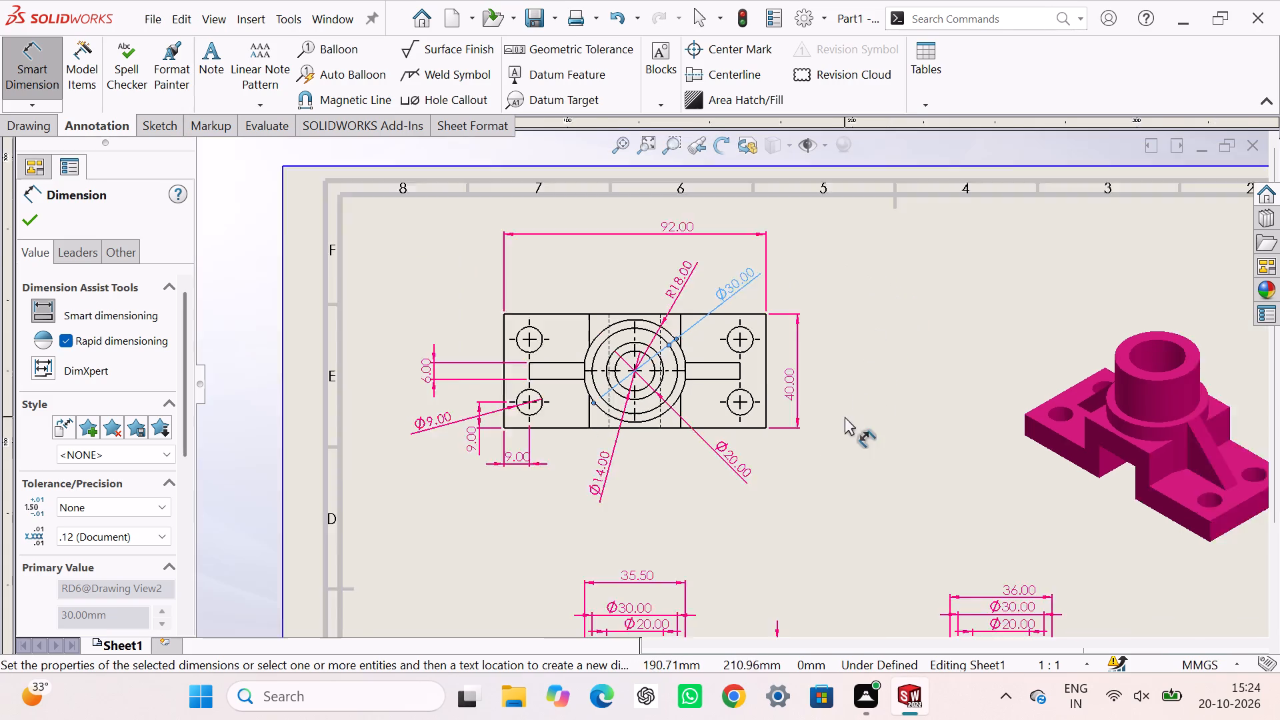
{"action": "scroll", "coordinate": [845, 417], "scroll_direction": "up", "scroll_amount": 3}
{"action": "scroll", "coordinate": [767, 524], "scroll_direction": "down", "scroll_amount": 2}
{"action": "scroll", "coordinate": [763, 528], "scroll_direction": "up", "scroll_amount": 3}
{"action": "scroll", "coordinate": [761, 529], "scroll_direction": "down", "scroll_amount": 3}
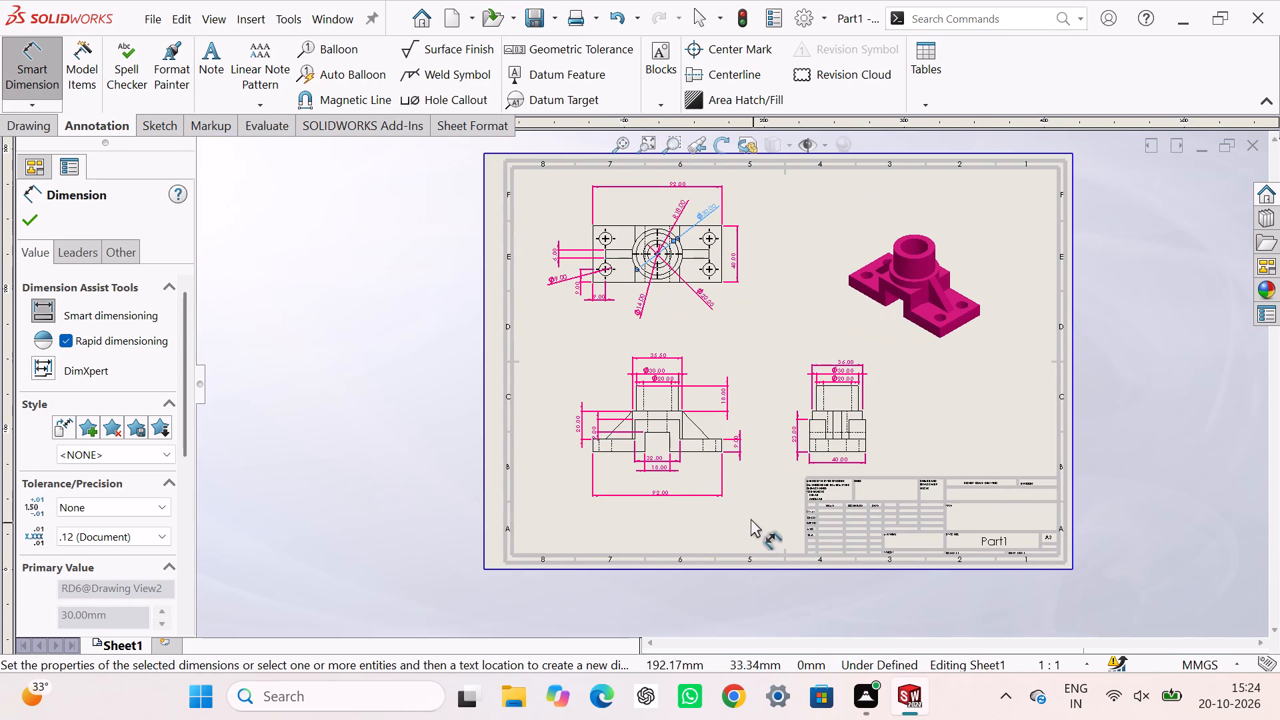
{"action": "scroll", "coordinate": [692, 373], "scroll_direction": "down", "scroll_amount": 5}
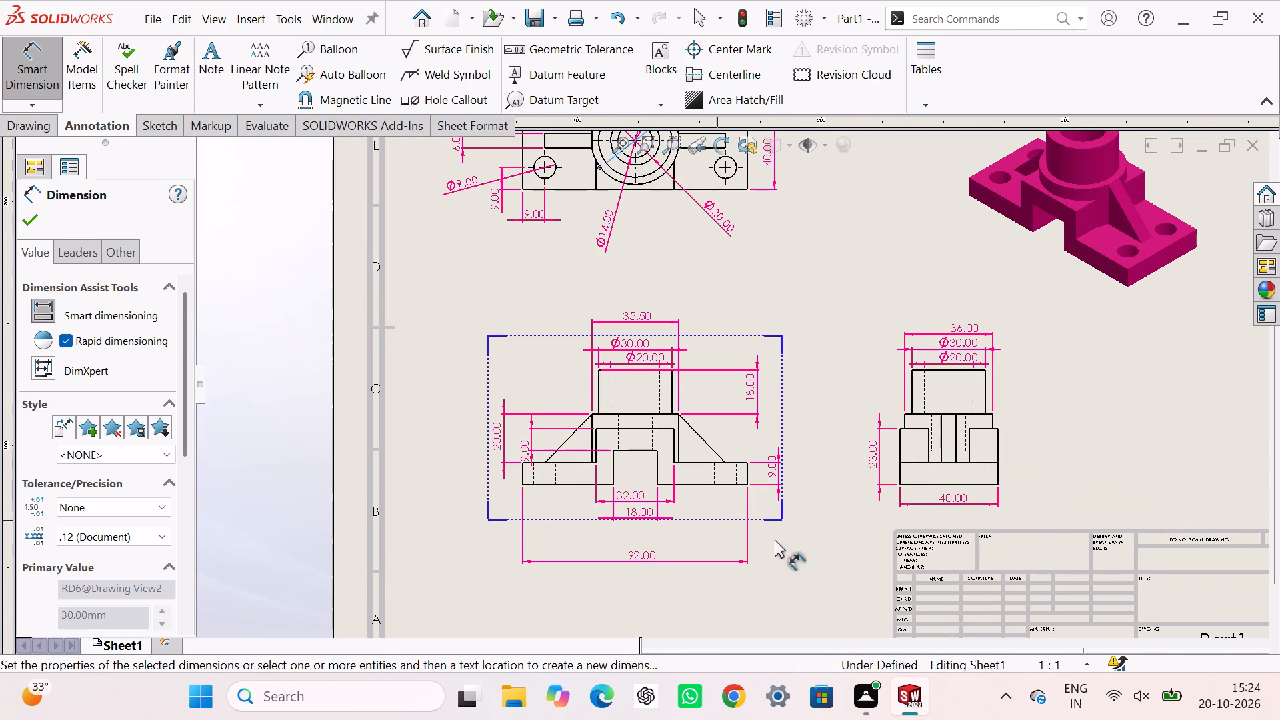
{"action": "left_click", "coordinate": [843, 447]}
{"action": "scroll", "coordinate": [936, 459], "scroll_direction": "down", "scroll_amount": 1}
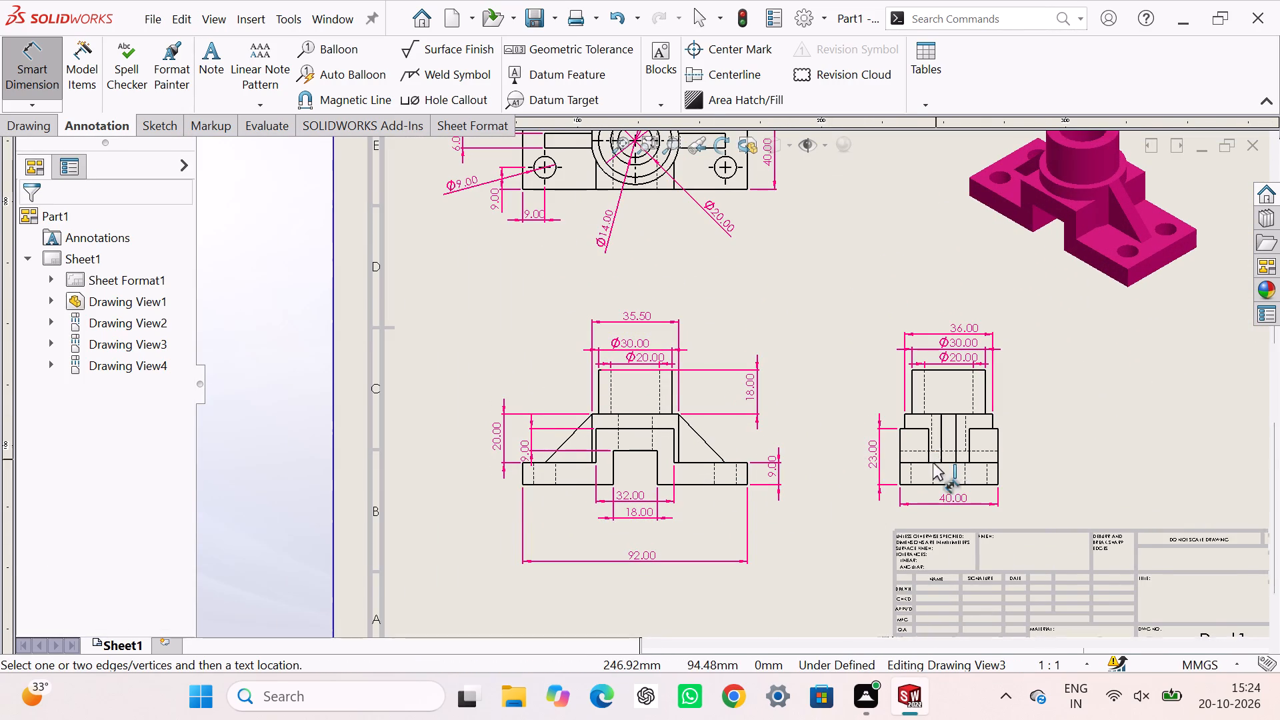
{"action": "scroll", "coordinate": [700, 466], "scroll_direction": "down", "scroll_amount": 6}
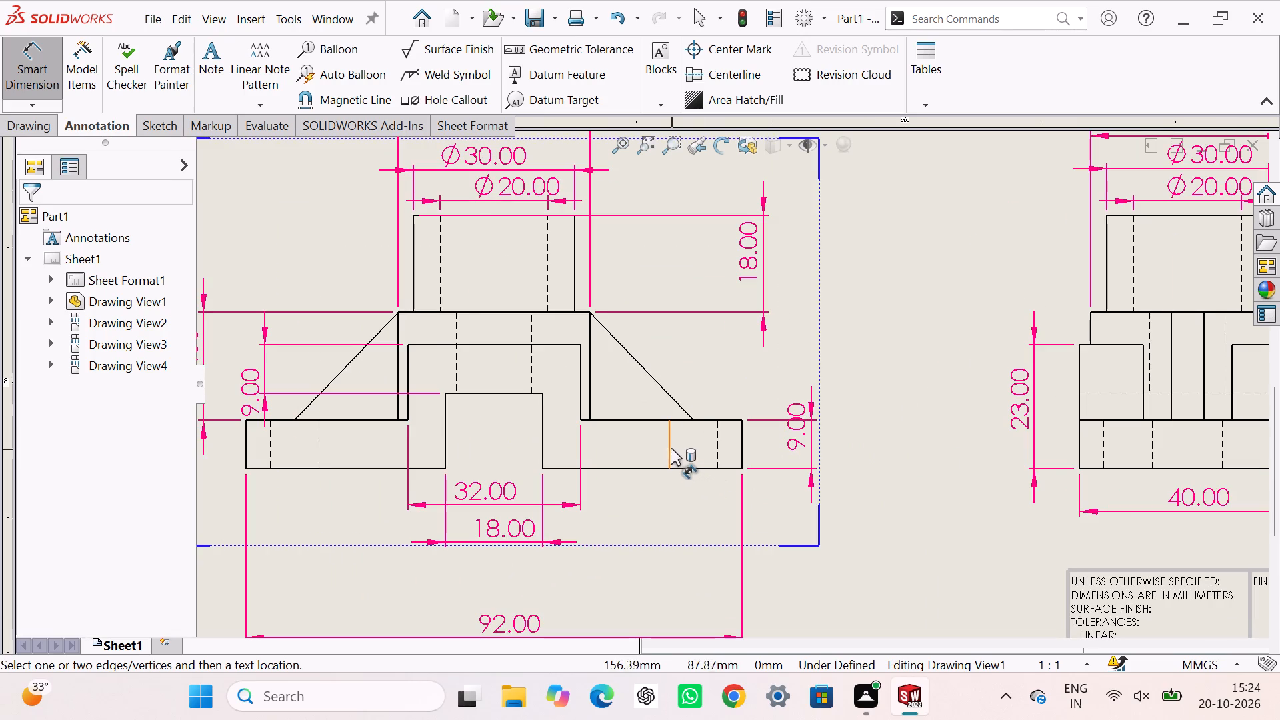
{"action": "left_click", "coordinate": [669, 447]}
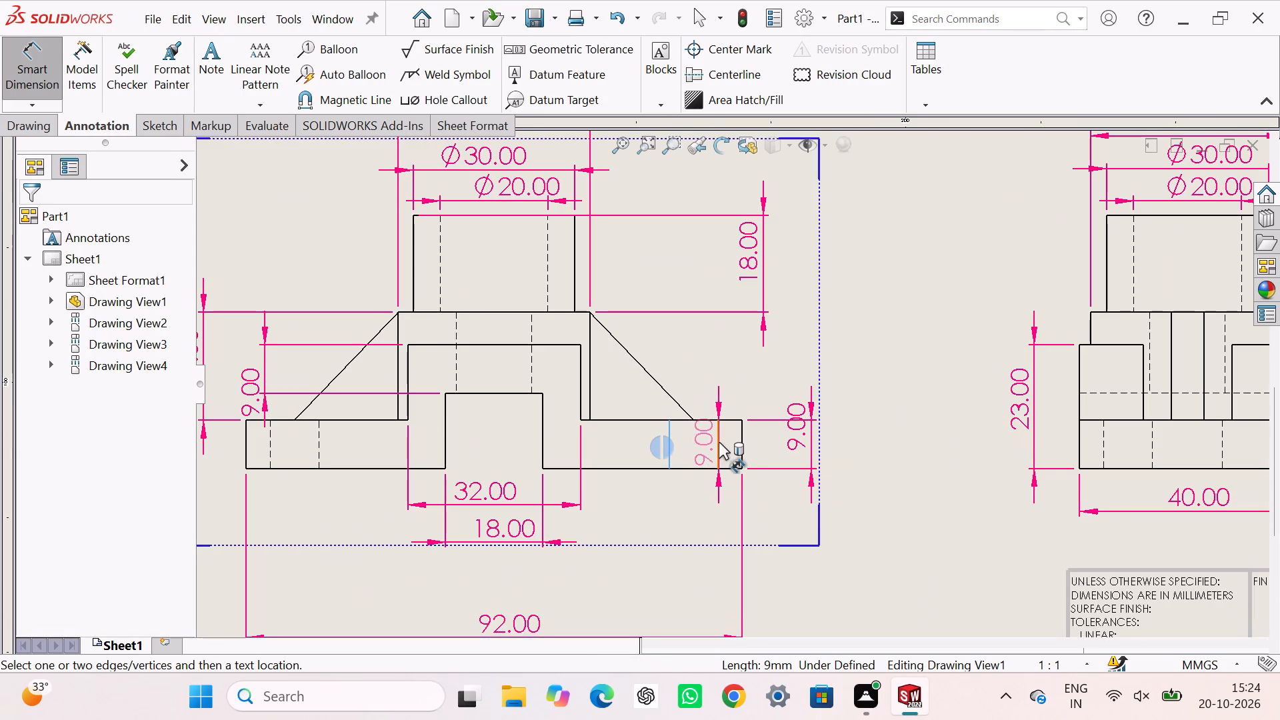
{"action": "left_click", "coordinate": [719, 442]}
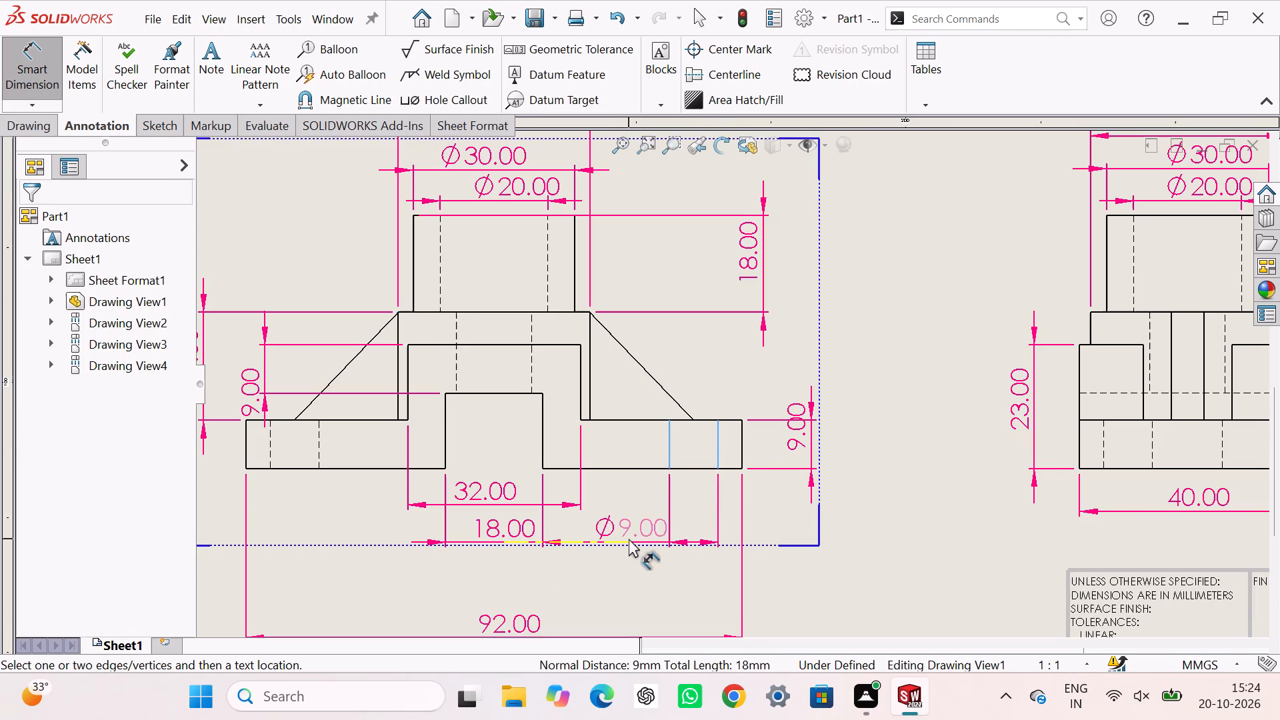
{"action": "left_click", "coordinate": [775, 599]}
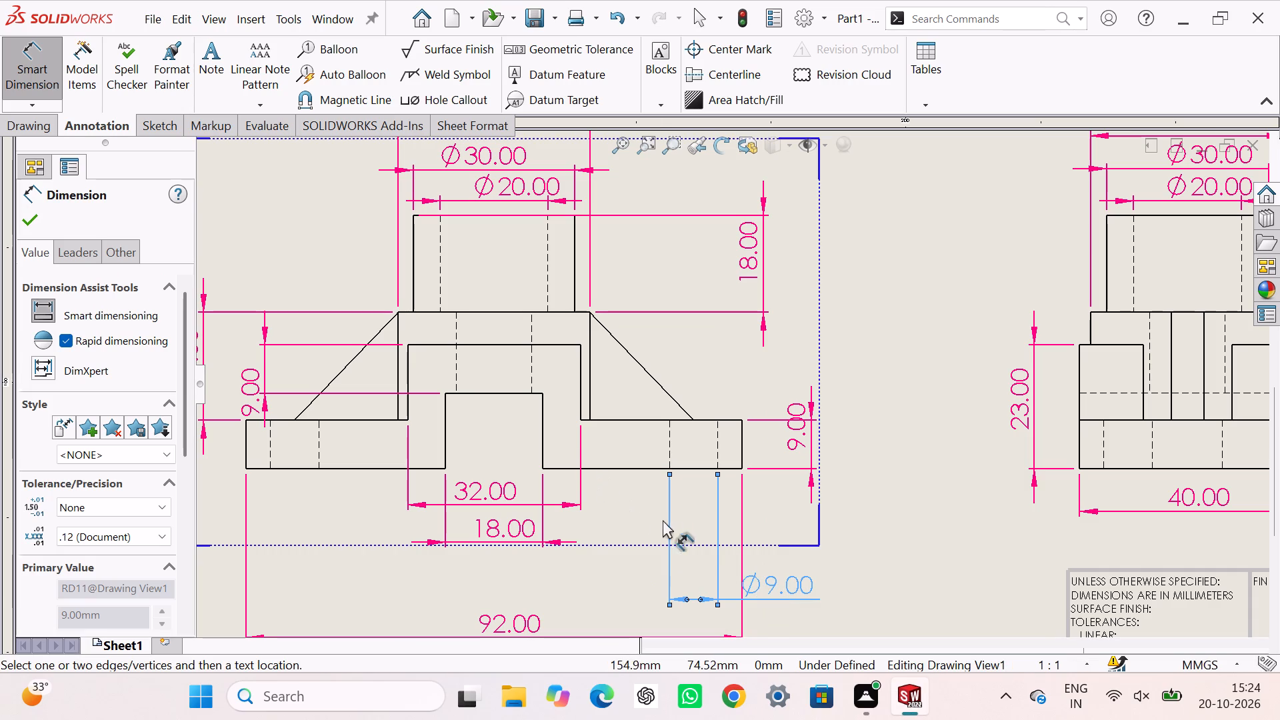
{"action": "left_click", "coordinate": [623, 506]}
Examine the front view's display style, scale, dimension type and extended drawing view properties without changing them.
{"action": "scroll", "coordinate": [545, 497], "scroll_direction": "up", "scroll_amount": 6}
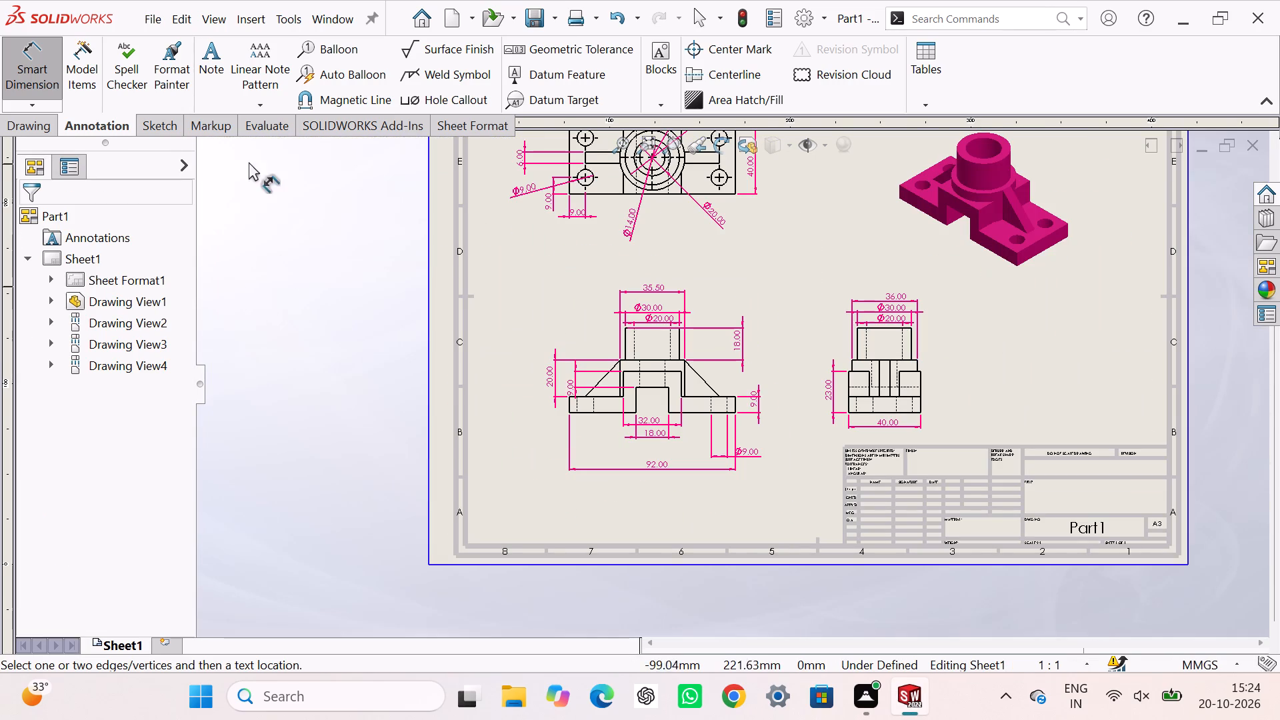
{"action": "scroll", "coordinate": [637, 403], "scroll_direction": "down", "scroll_amount": 6}
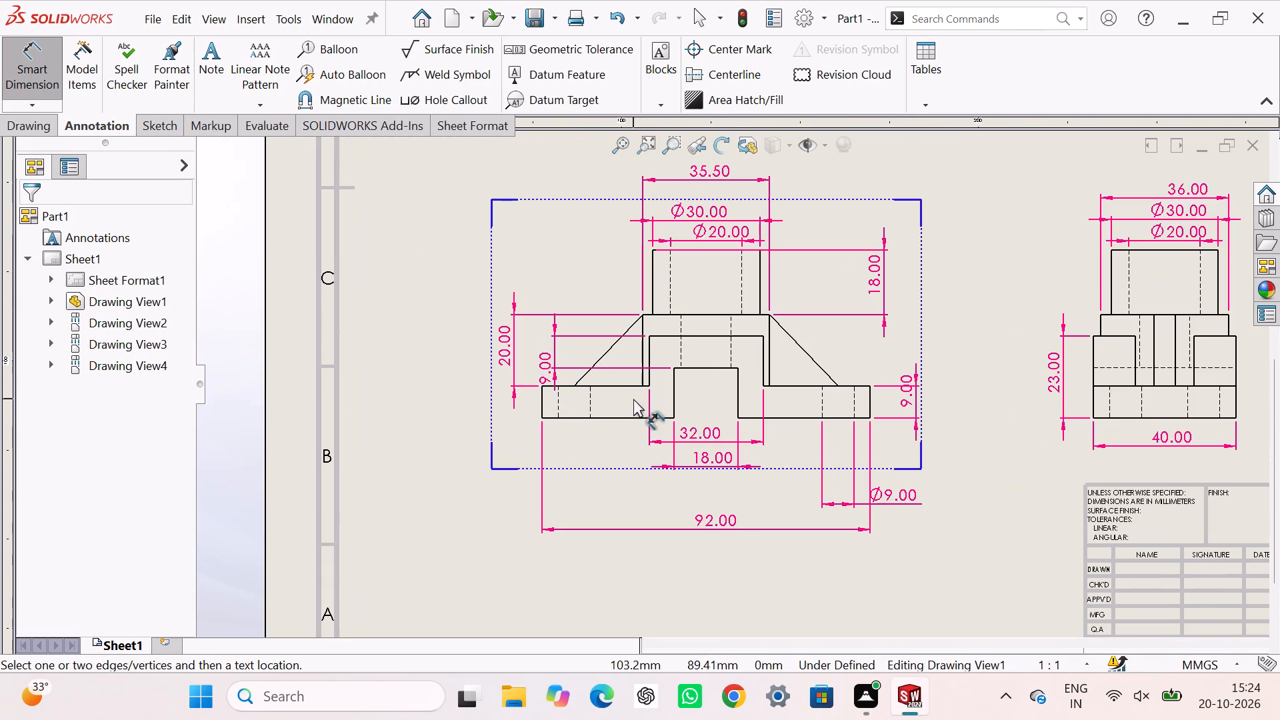
{"action": "left_click", "coordinate": [47, 84]}
{"action": "left_click", "coordinate": [555, 395]}
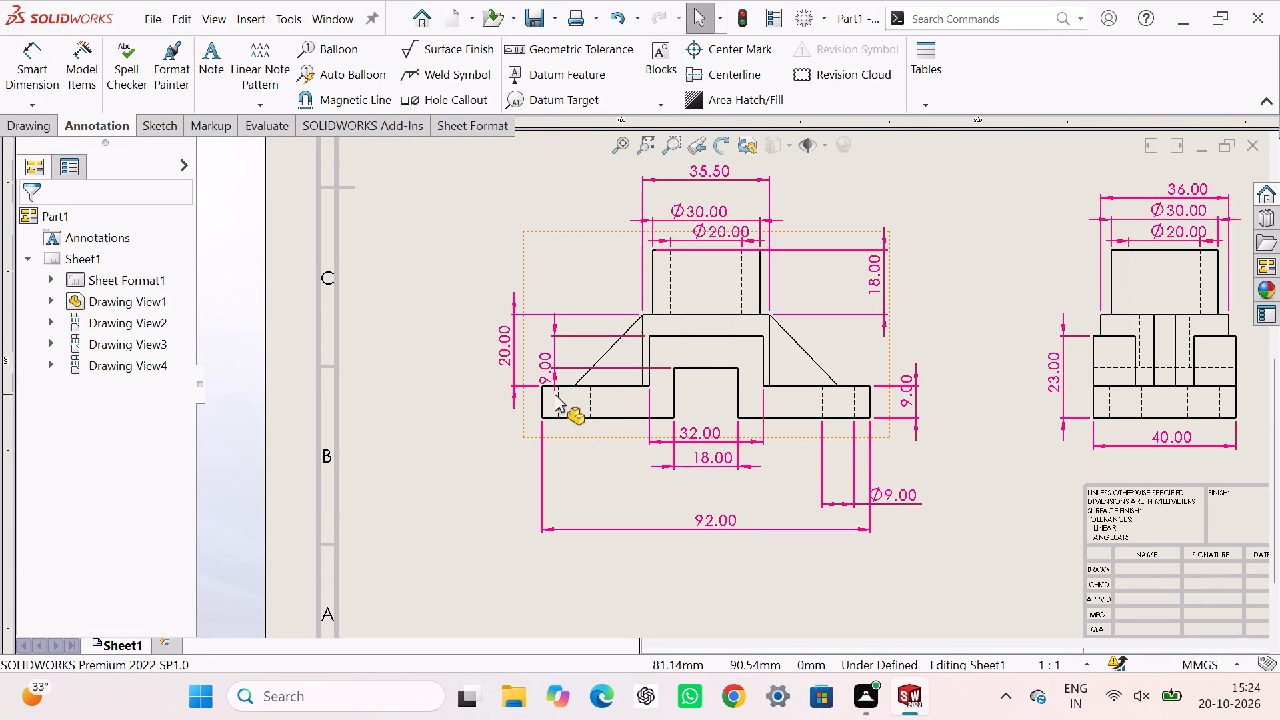
{"action": "left_click_drag", "start_coordinate": [188, 354], "coordinate": [177, 453]}
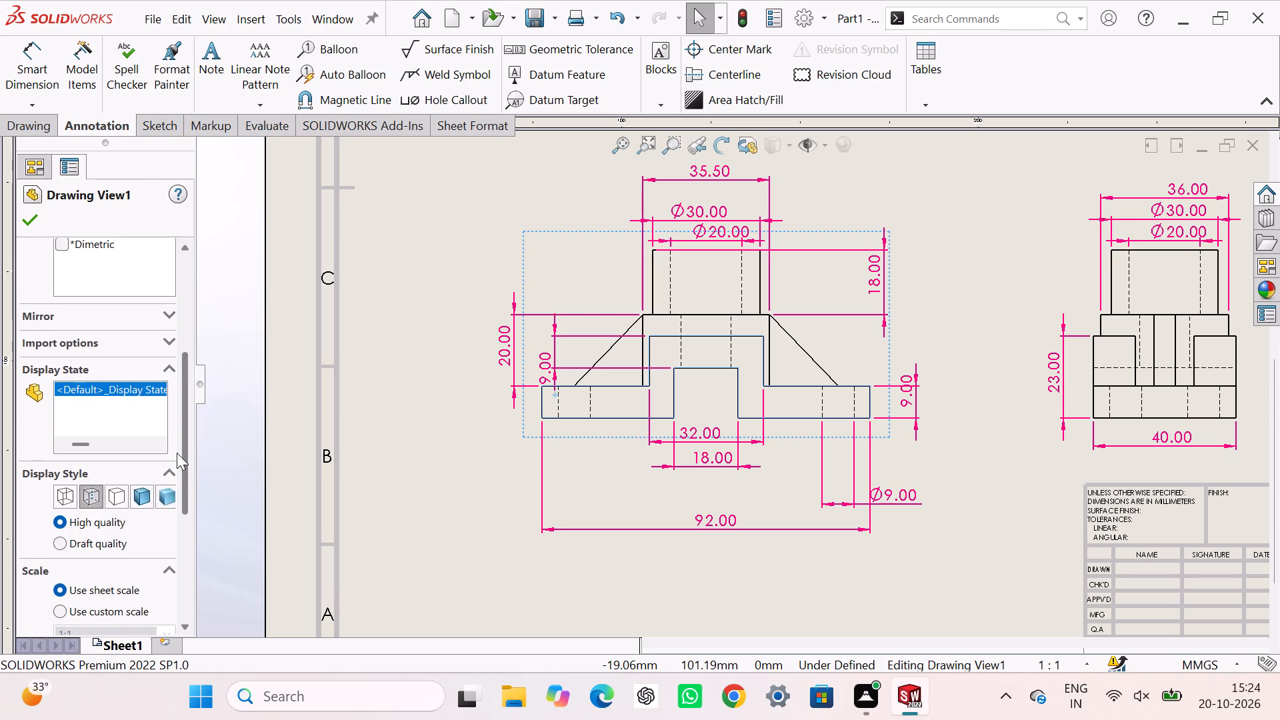
{"action": "left_click_drag", "start_coordinate": [177, 453], "coordinate": [166, 563]}
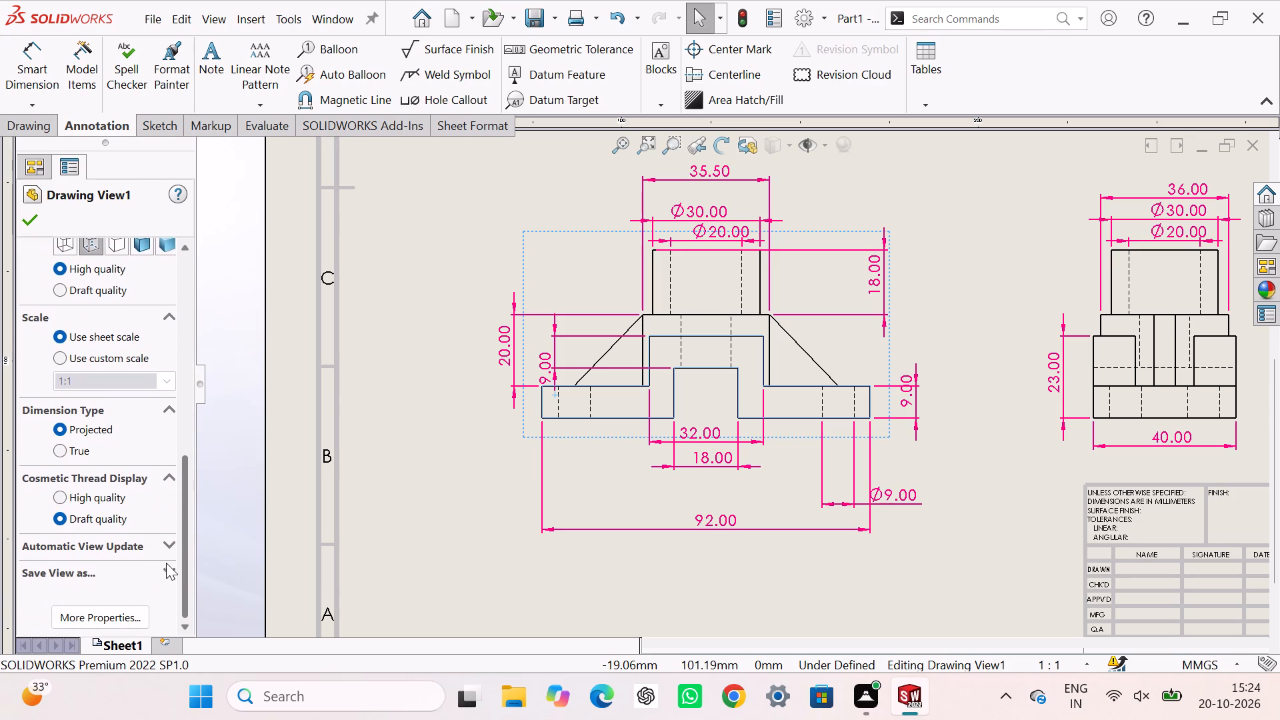
{"action": "left_click_drag", "start_coordinate": [166, 563], "coordinate": [165, 587]}
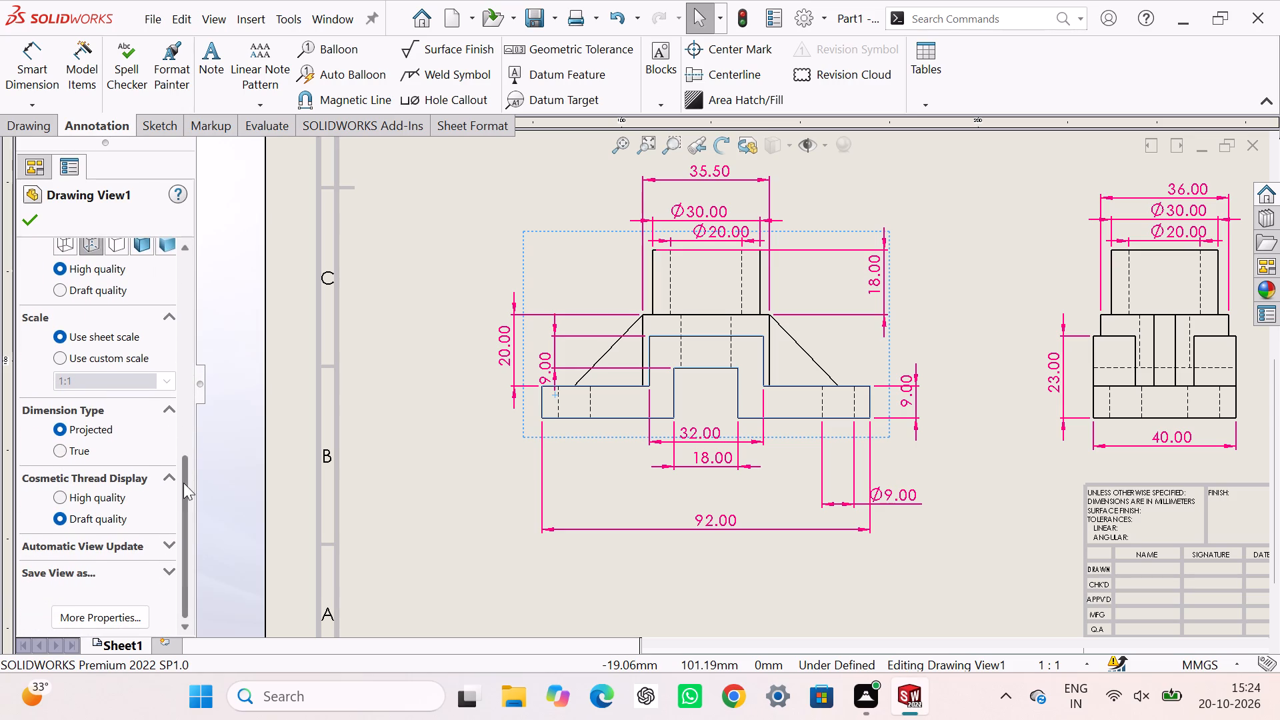
{"action": "left_click_drag", "start_coordinate": [183, 483], "coordinate": [185, 431]}
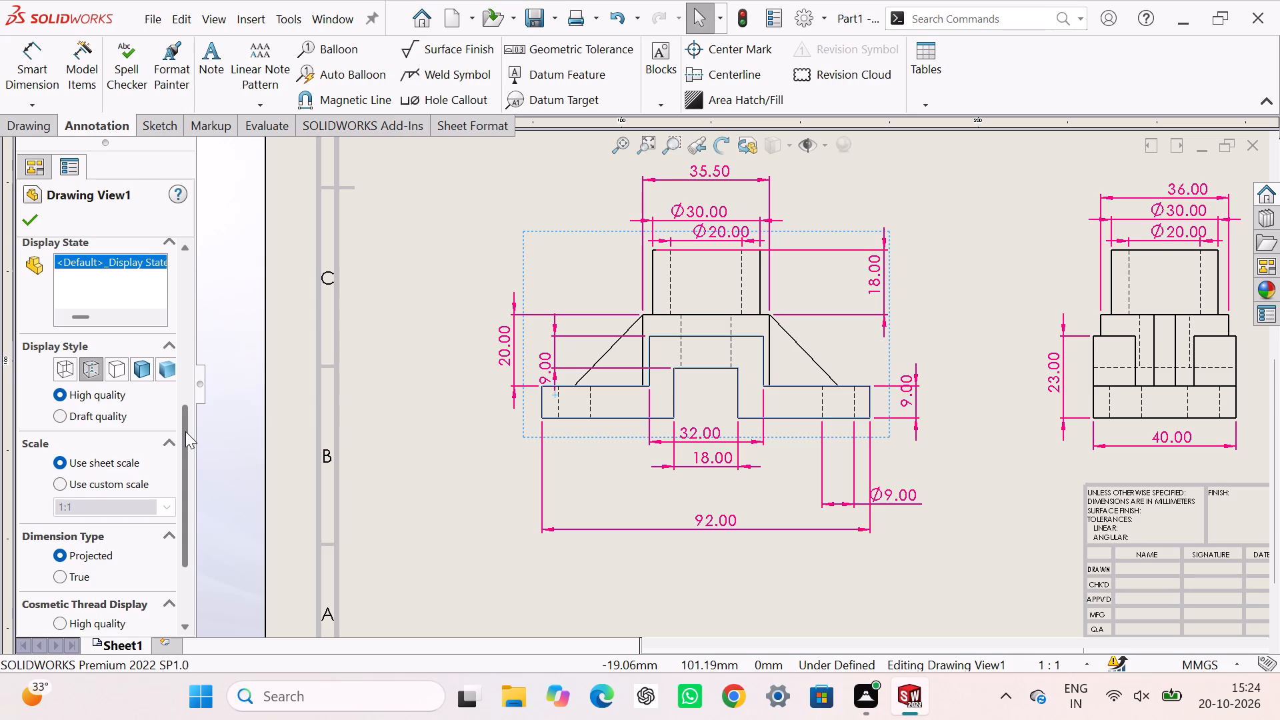
{"action": "left_click_drag", "start_coordinate": [185, 431], "coordinate": [187, 493]}
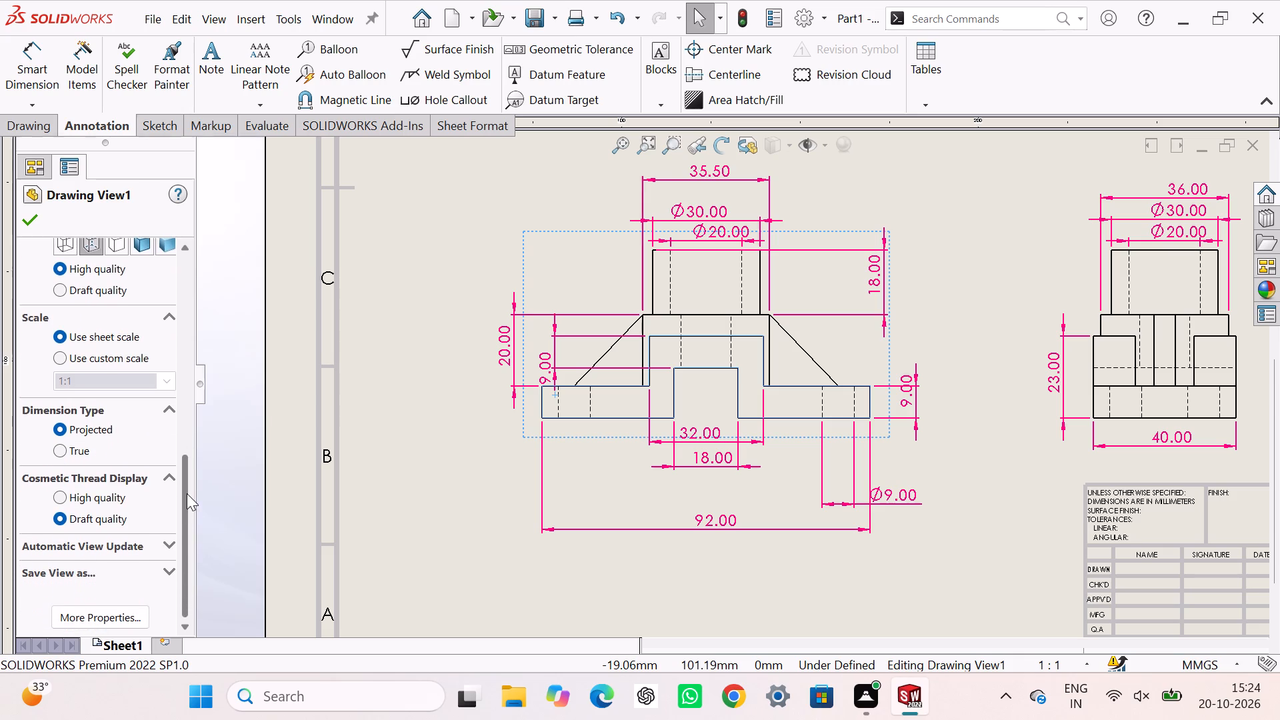
{"action": "left_click_drag", "start_coordinate": [187, 493], "coordinate": [187, 536]}
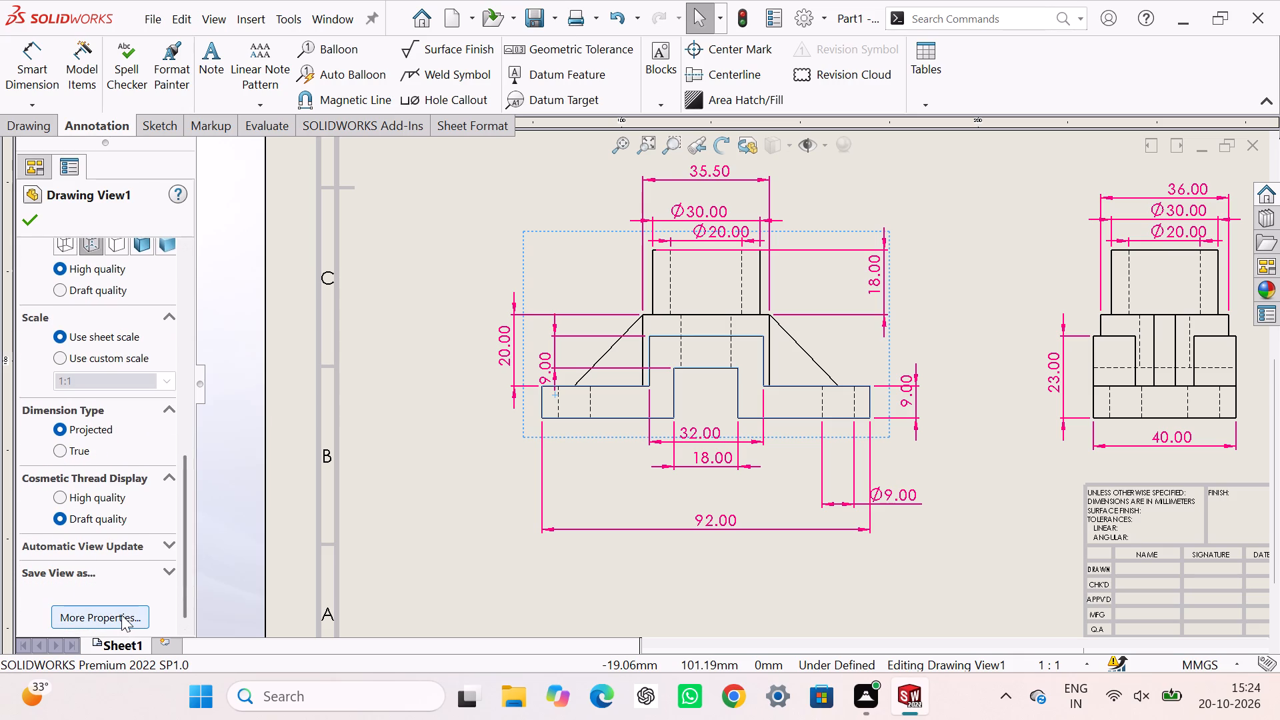
{"action": "left_click", "coordinate": [121, 613]}
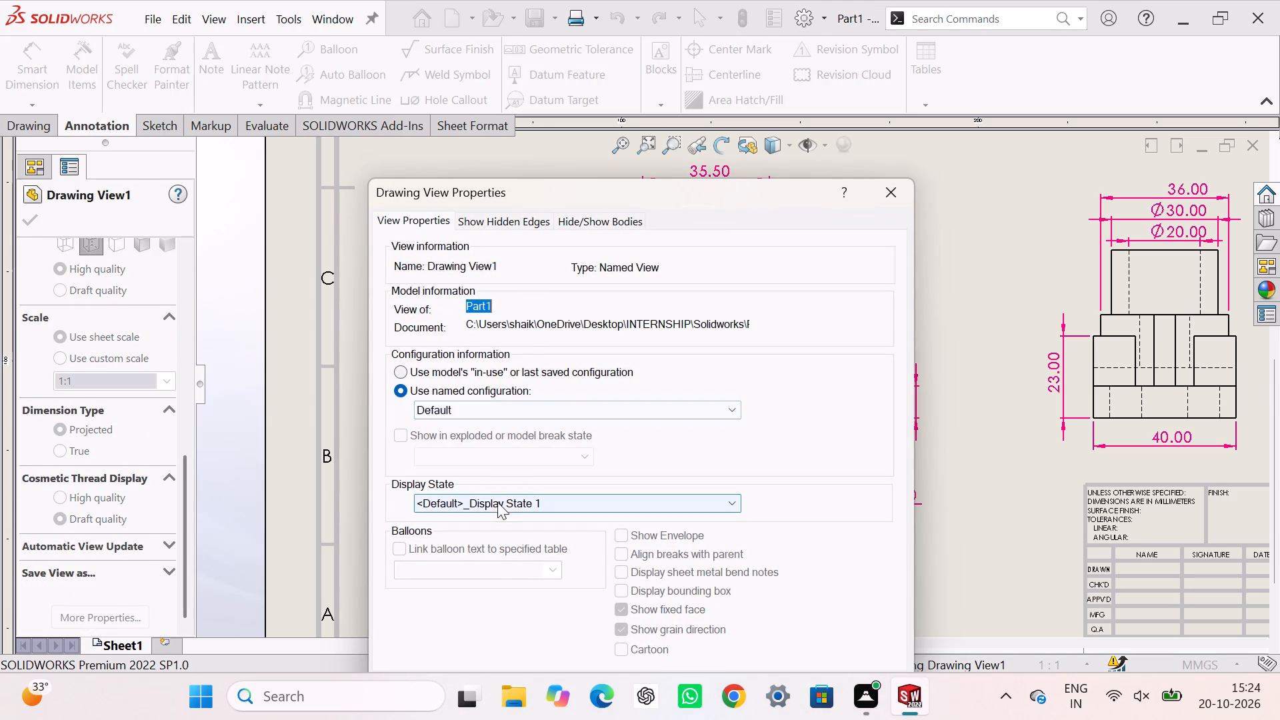
{"action": "scroll", "coordinate": [539, 515], "scroll_direction": "down", "scroll_amount": 1}
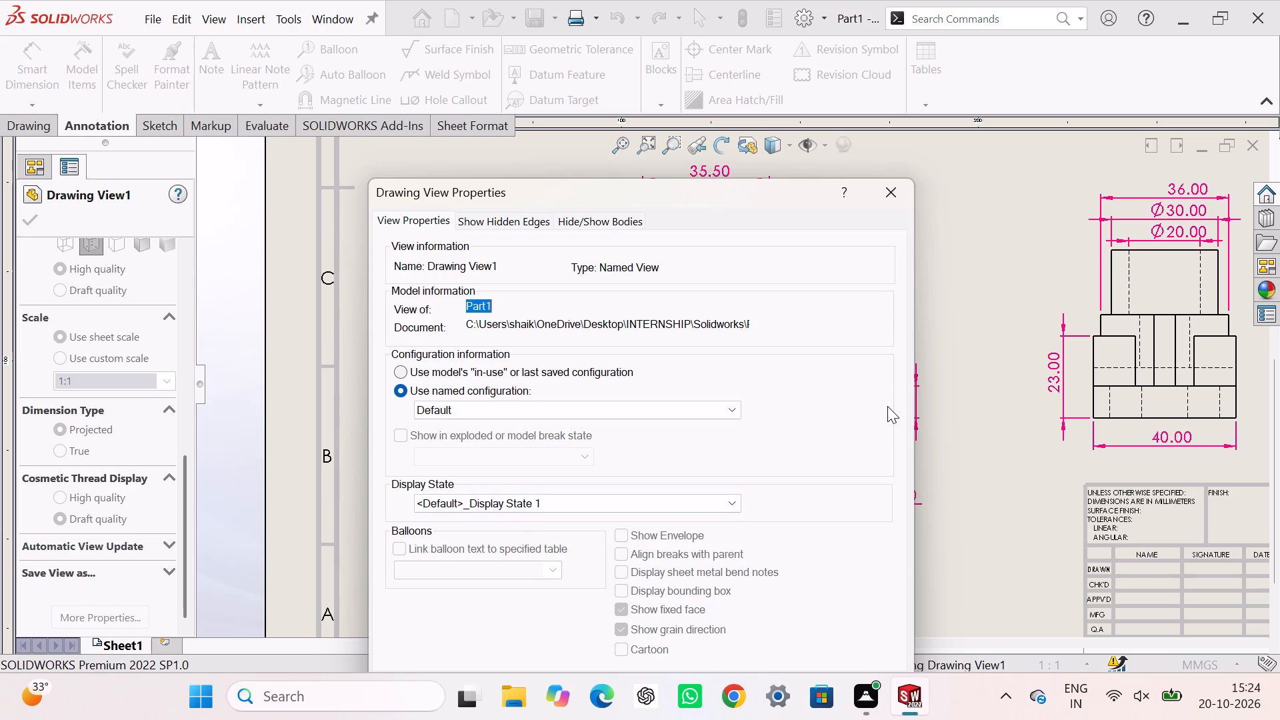
{"action": "left_click_drag", "start_coordinate": [753, 208], "coordinate": [746, 172]}
{"action": "left_click_drag", "start_coordinate": [659, 195], "coordinate": [659, 191]}
{"action": "left_click_drag", "start_coordinate": [659, 191], "coordinate": [645, 127]}
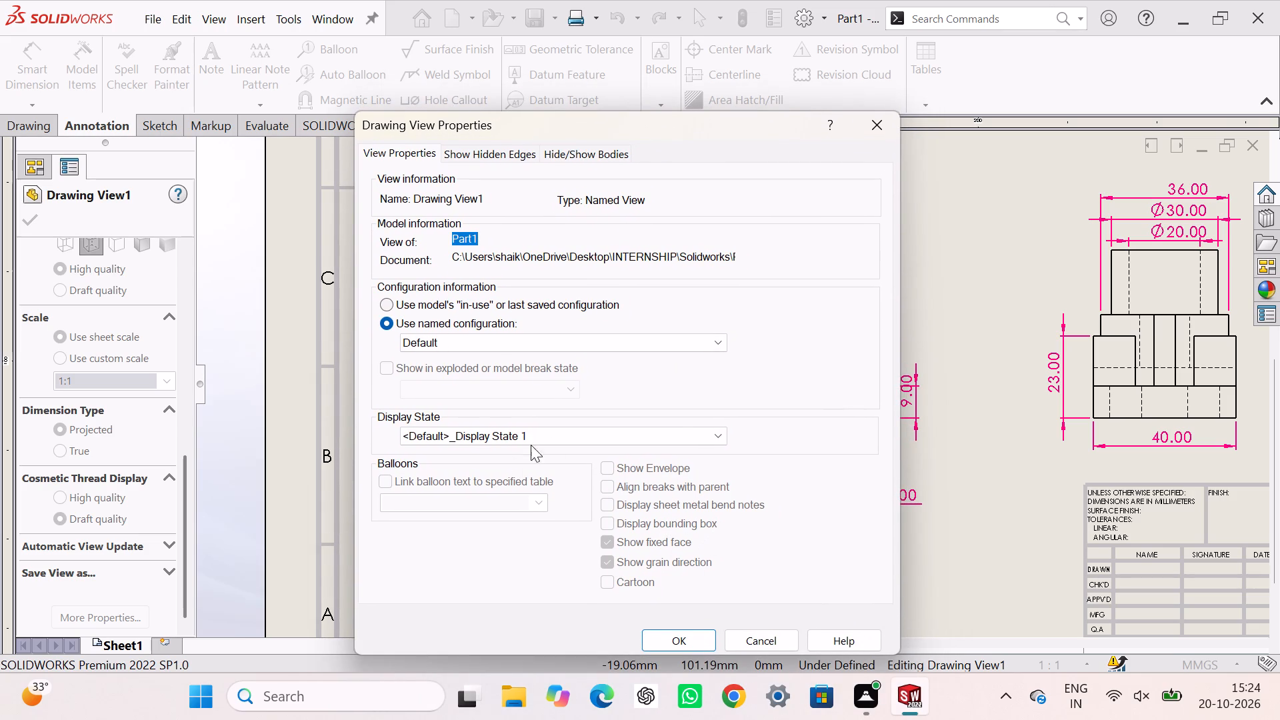
{"action": "left_click", "coordinate": [532, 503]}
{"action": "left_click", "coordinate": [391, 479]}
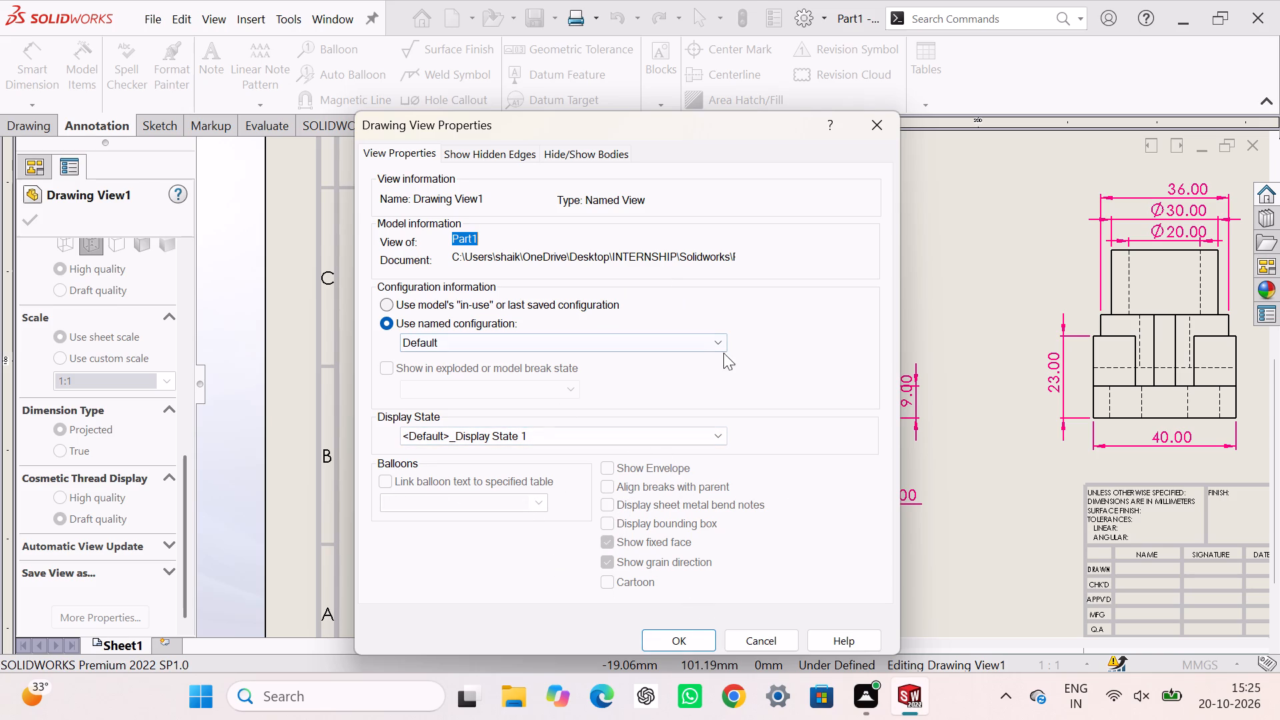
{"action": "left_click", "coordinate": [759, 630]}
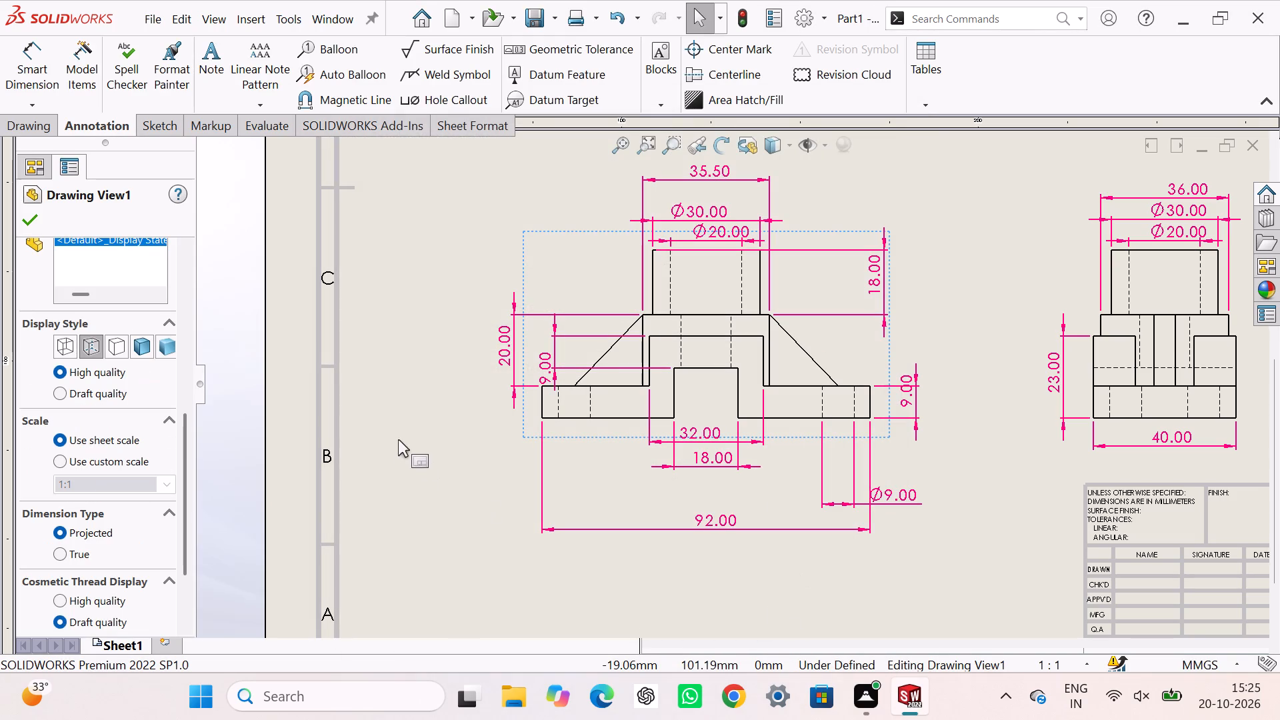
{"action": "left_click_drag", "start_coordinate": [184, 441], "coordinate": [175, 513]}
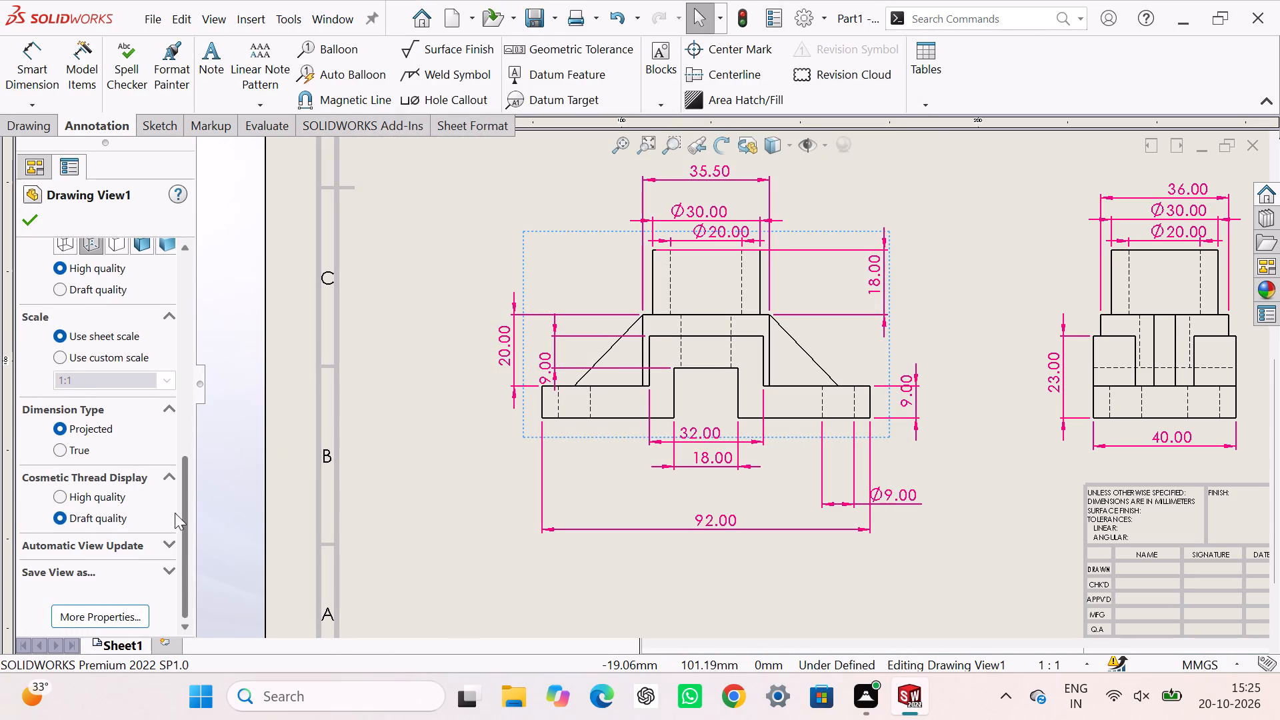
{"action": "left_click_drag", "start_coordinate": [175, 513], "coordinate": [171, 527]}
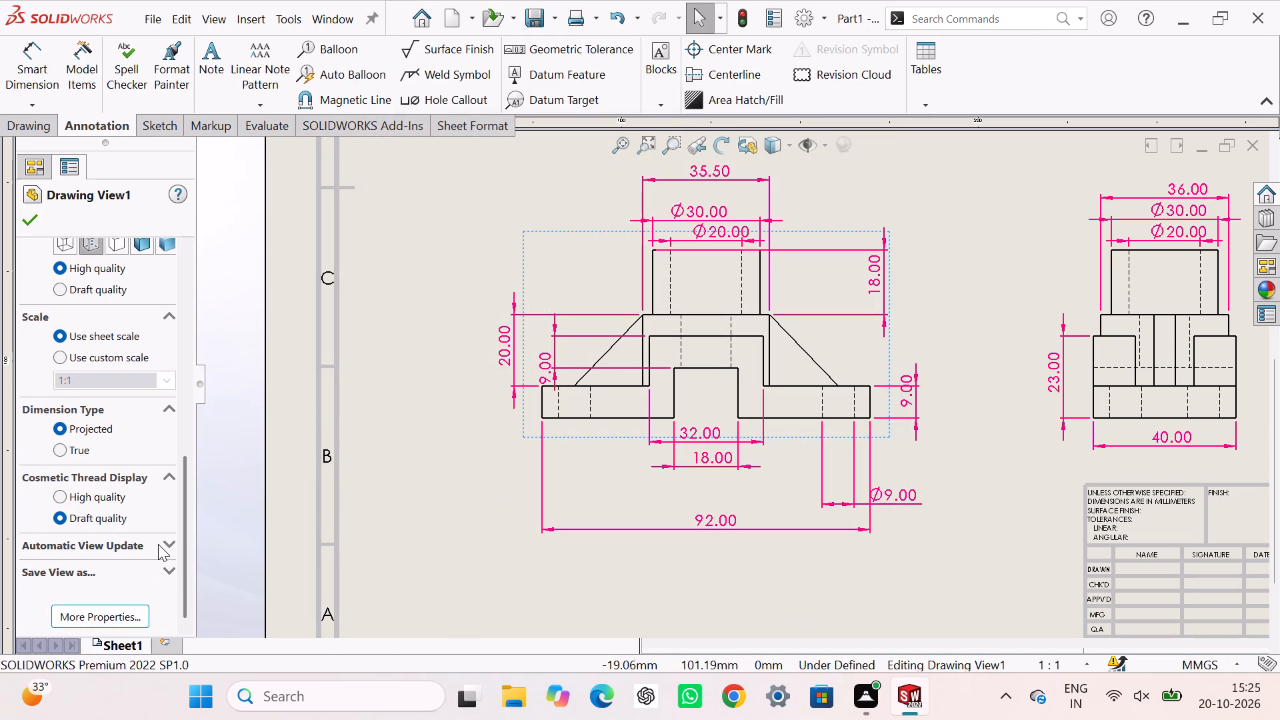
{"action": "left_click", "coordinate": [158, 544]}
{"action": "left_click", "coordinate": [158, 544]}
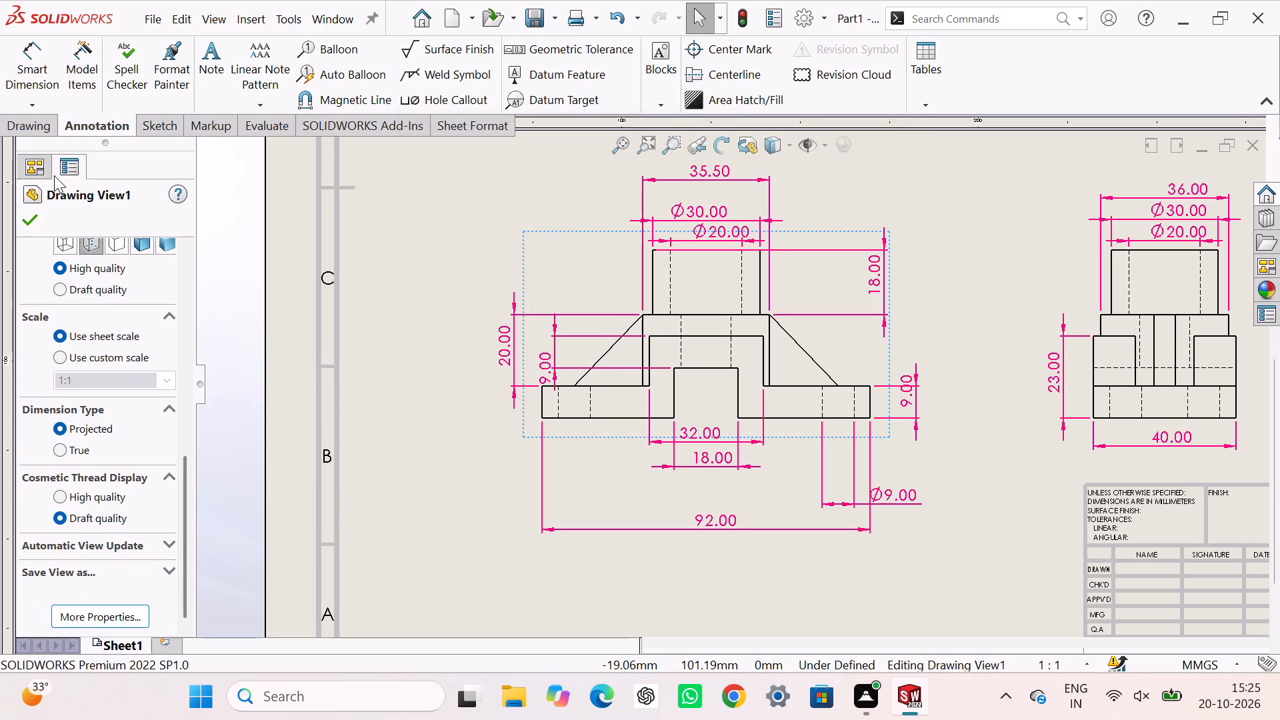
{"action": "left_click", "coordinate": [36, 217]}
{"action": "left_click", "coordinate": [407, 247]}
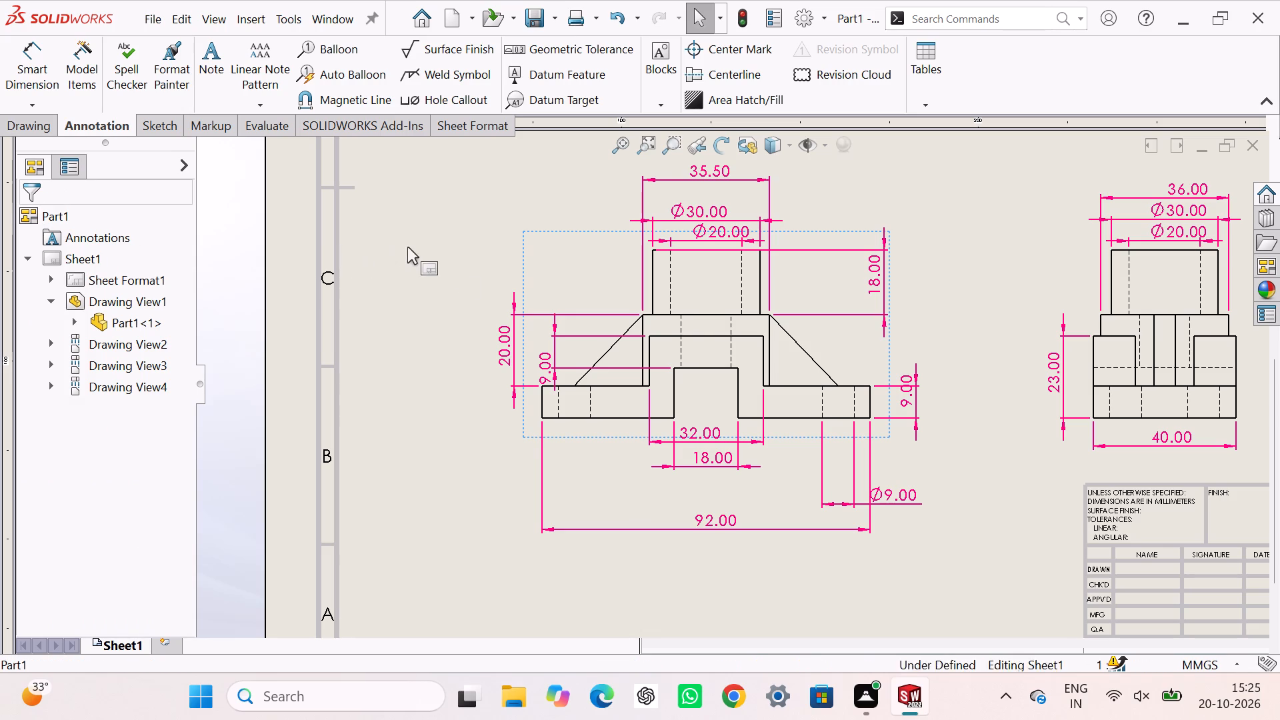
Rebuild the drawing.
{"action": "left_click", "coordinate": [744, 19]}
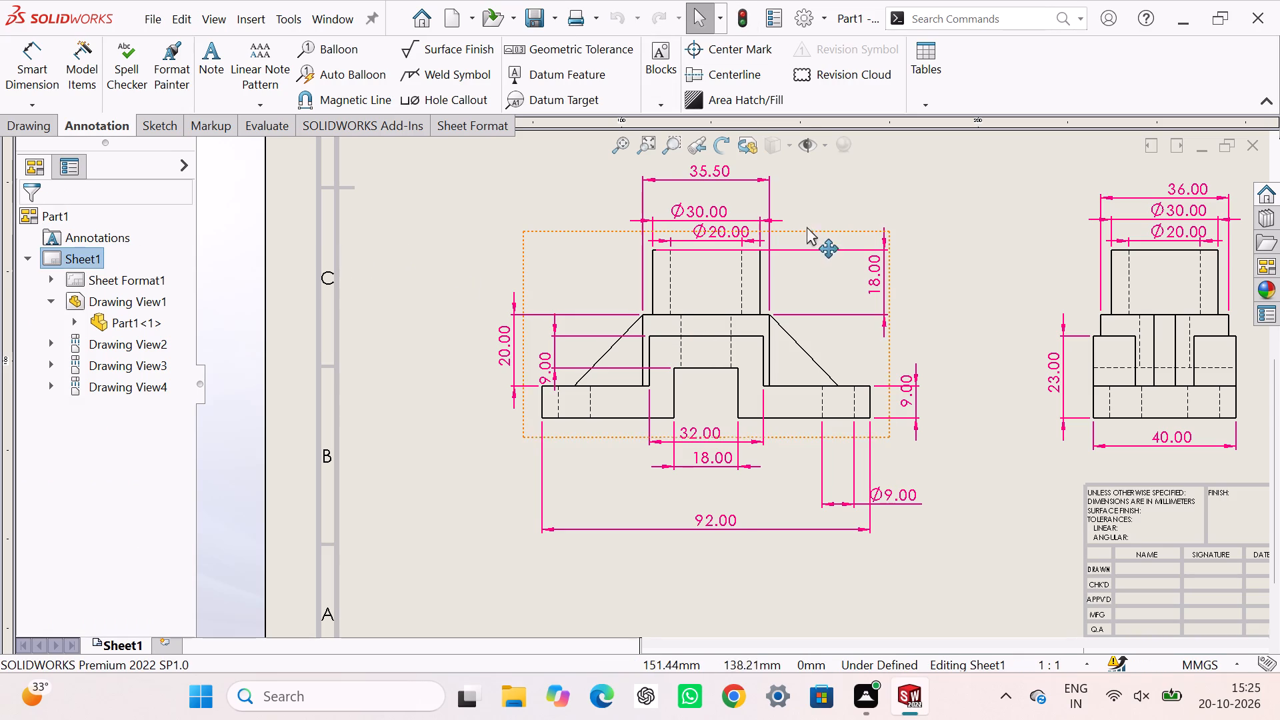
Dimension the height from the base's bottom edge to the step beneath the boss in the side view, placing the value outside the right-hand edge.
{"action": "scroll", "coordinate": [833, 287], "scroll_direction": "up", "scroll_amount": 4}
{"action": "scroll", "coordinate": [920, 353], "scroll_direction": "down", "scroll_amount": 2}
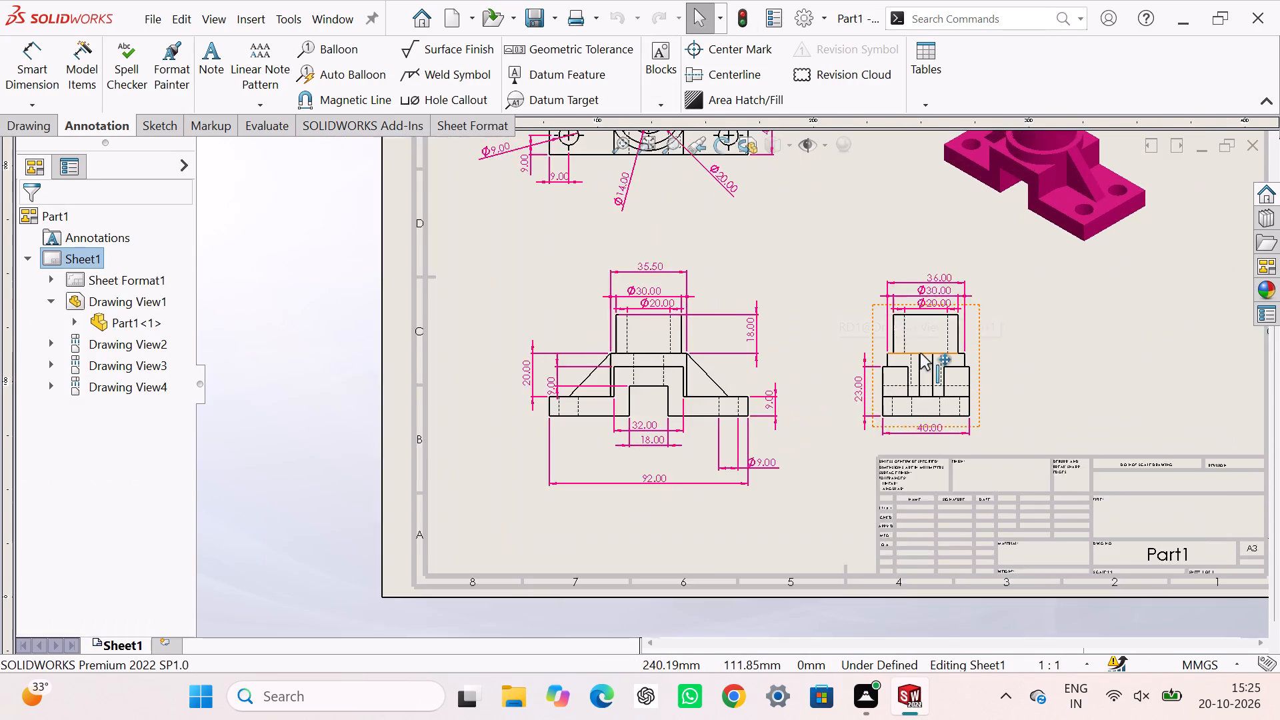
{"action": "scroll", "coordinate": [920, 353], "scroll_direction": "down", "scroll_amount": 9}
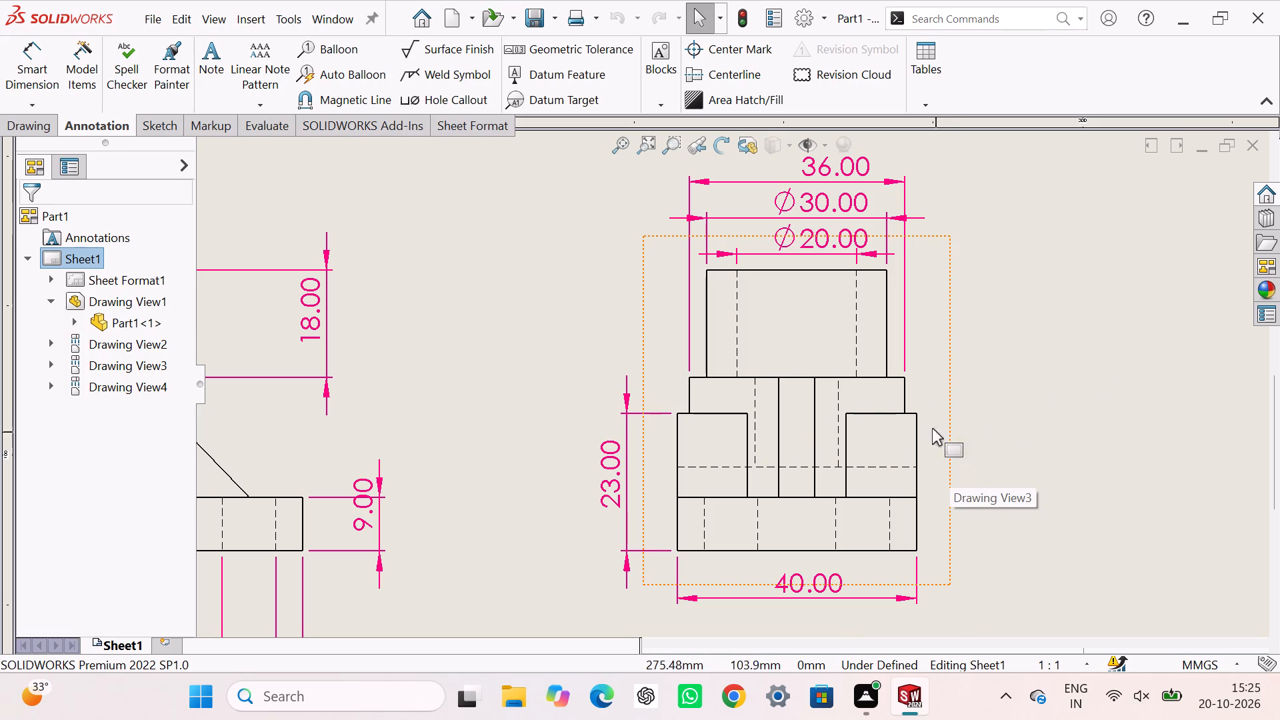
{"action": "left_click", "coordinate": [23, 47]}
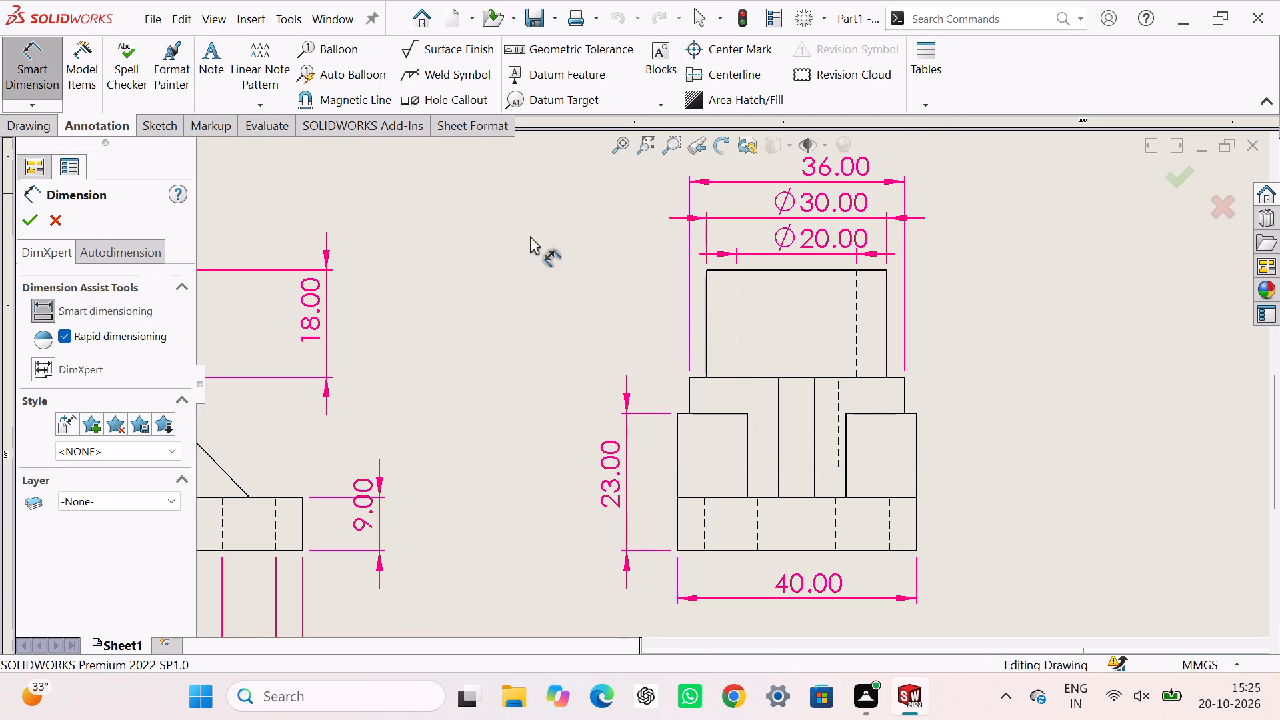
{"action": "left_click", "coordinate": [807, 550]}
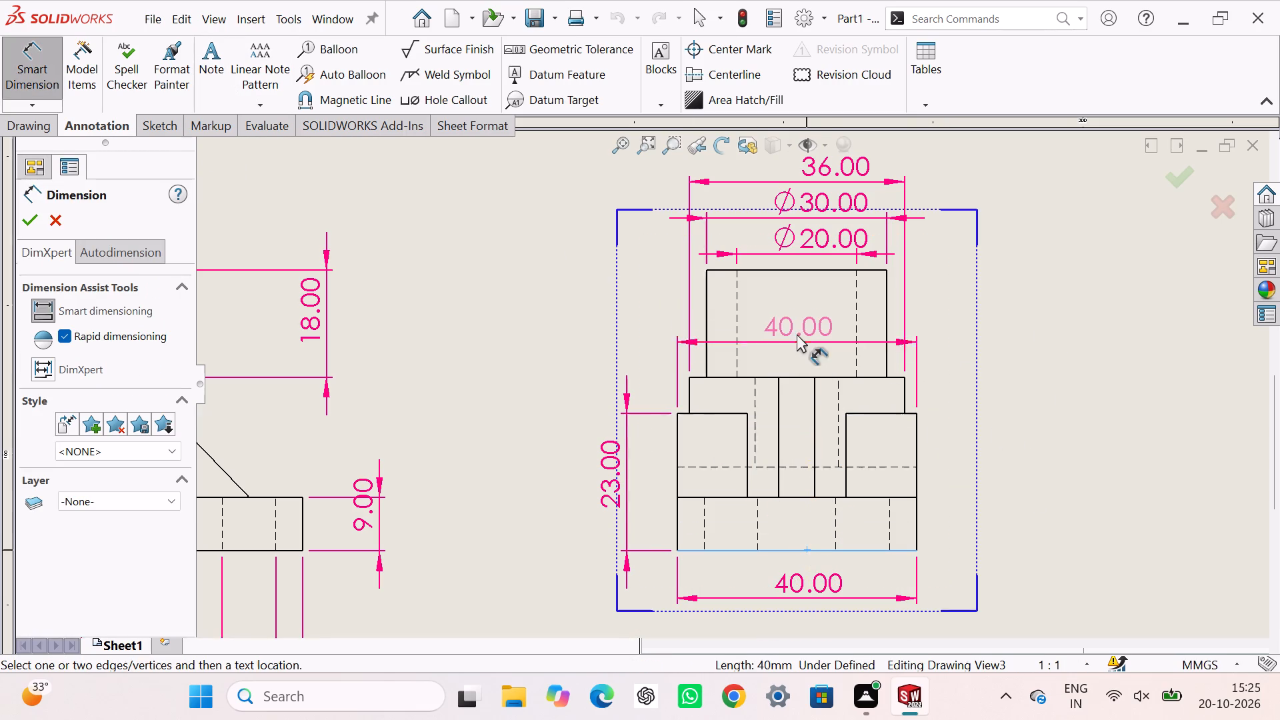
{"action": "left_click", "coordinate": [797, 377]}
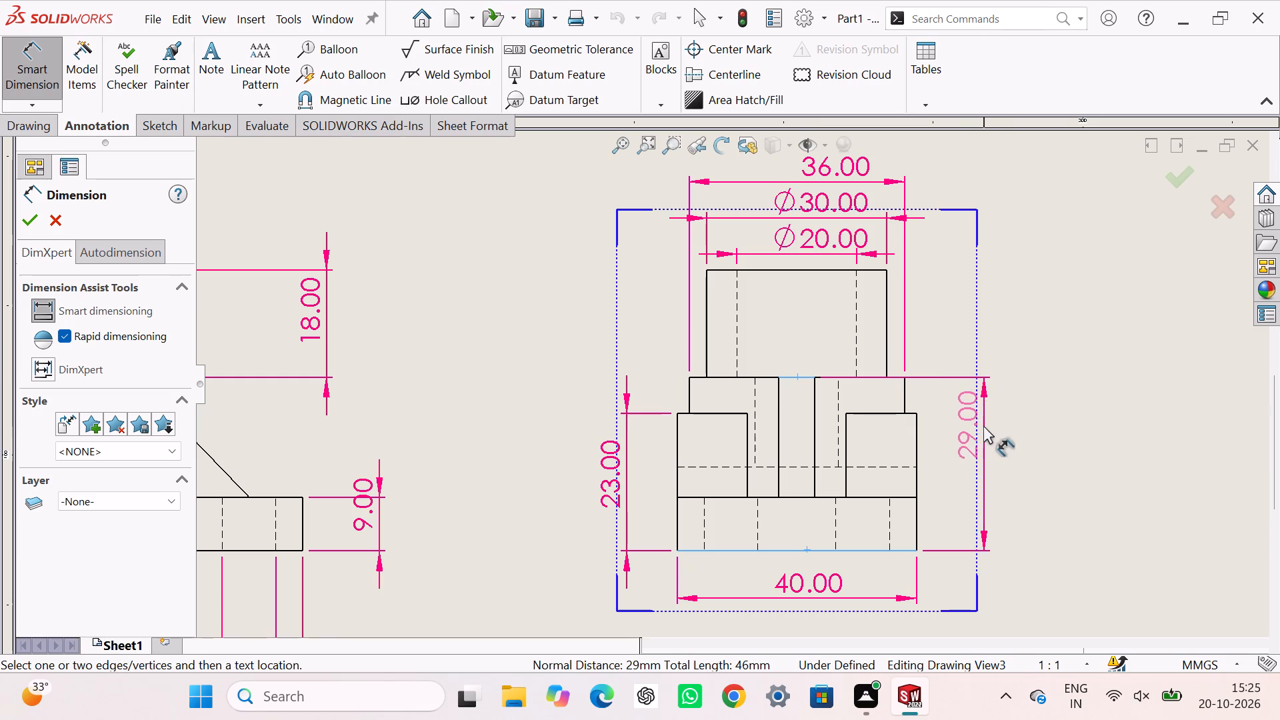
{"action": "left_click", "coordinate": [963, 435]}
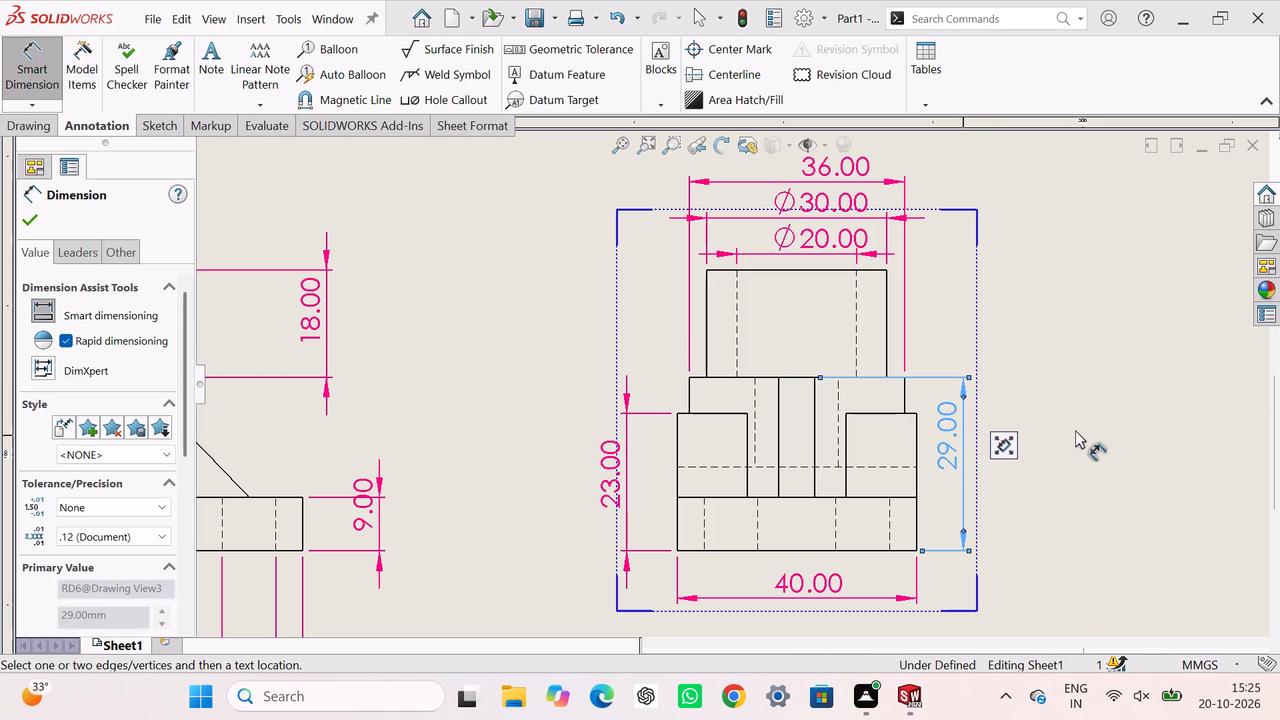
{"action": "scroll", "coordinate": [916, 485], "scroll_direction": "up", "scroll_amount": 1}
{"action": "scroll", "coordinate": [801, 509], "scroll_direction": "up", "scroll_amount": 3}
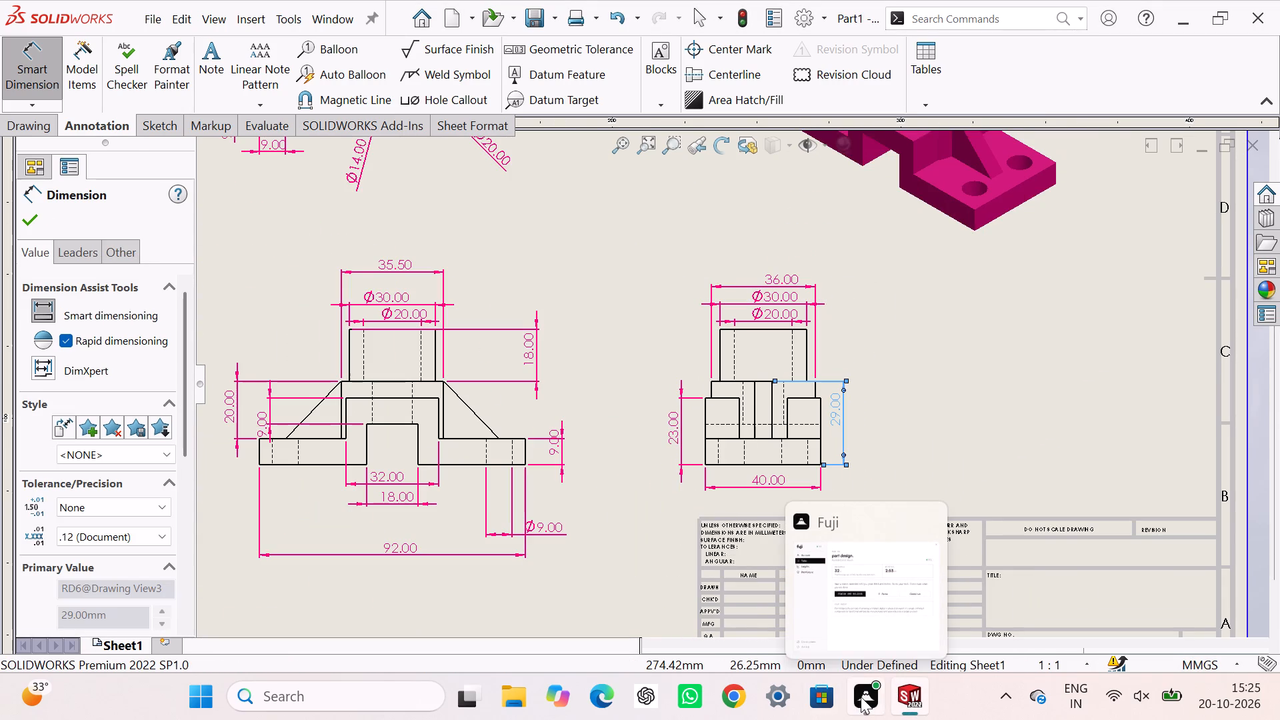
{"action": "left_click", "coordinate": [599, 355]}
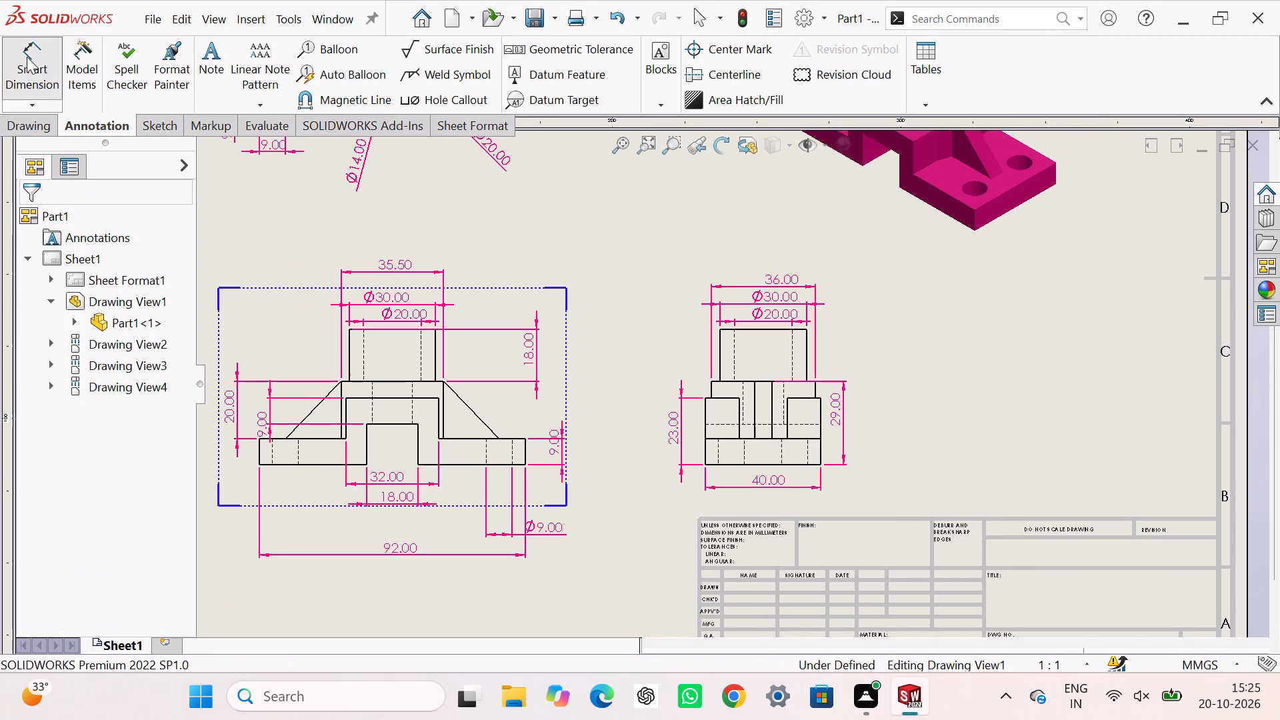
{"action": "left_click", "coordinate": [27, 57]}
Save the drawing as an Adobe PDF named Part1.pdf in the Solidworks folder.
{"action": "scroll", "coordinate": [588, 357], "scroll_direction": "up", "scroll_amount": 4}
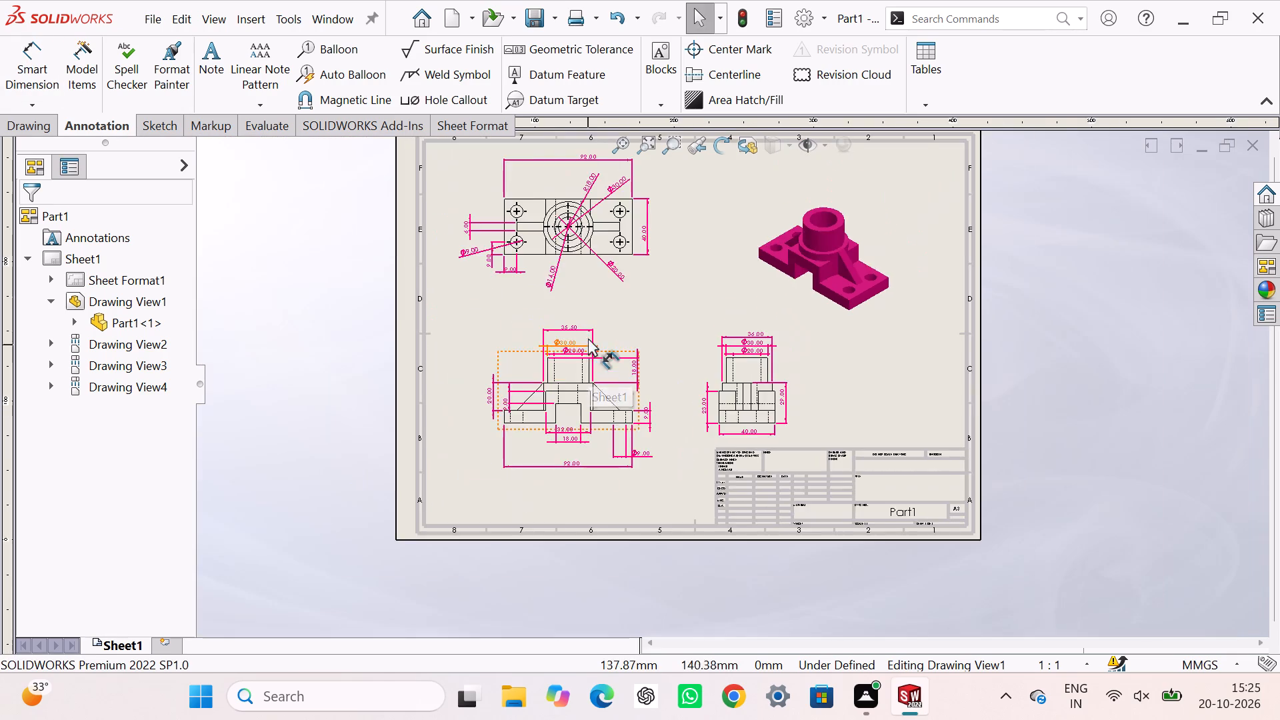
{"action": "scroll", "coordinate": [588, 333], "scroll_direction": "up", "scroll_amount": 3}
{"action": "left_click", "coordinate": [549, 11]}
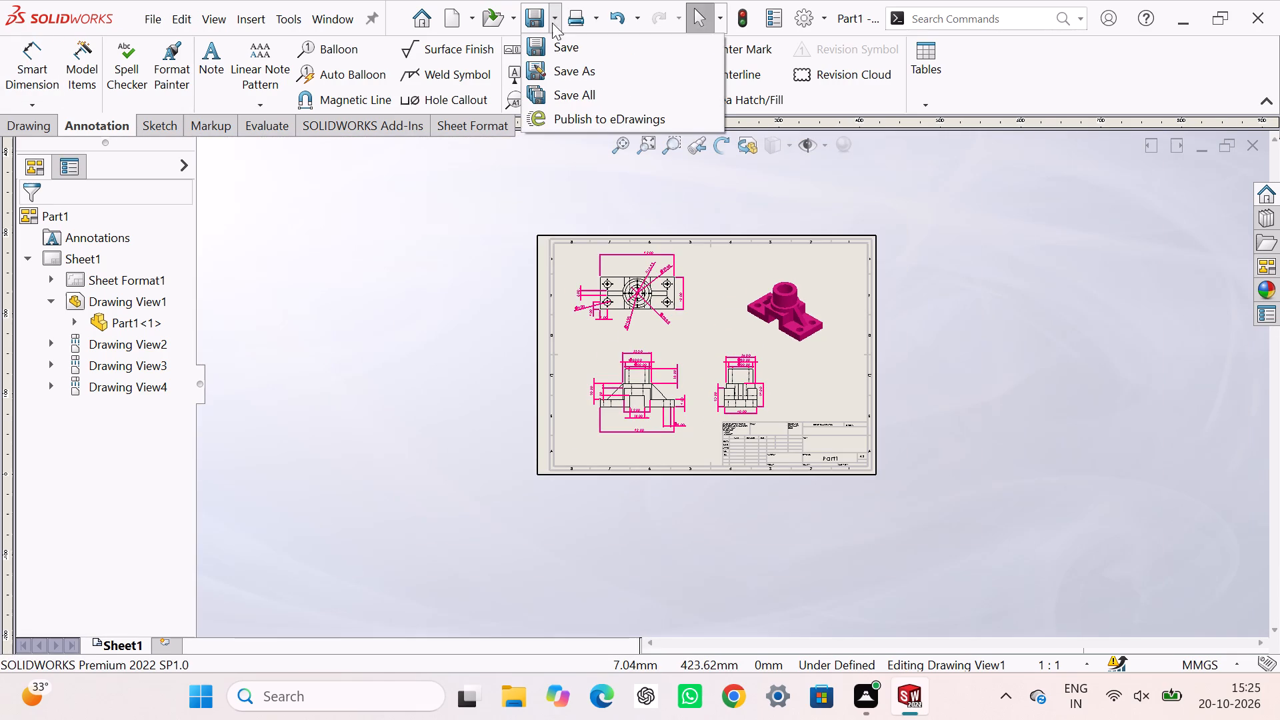
{"action": "left_click", "coordinate": [575, 74]}
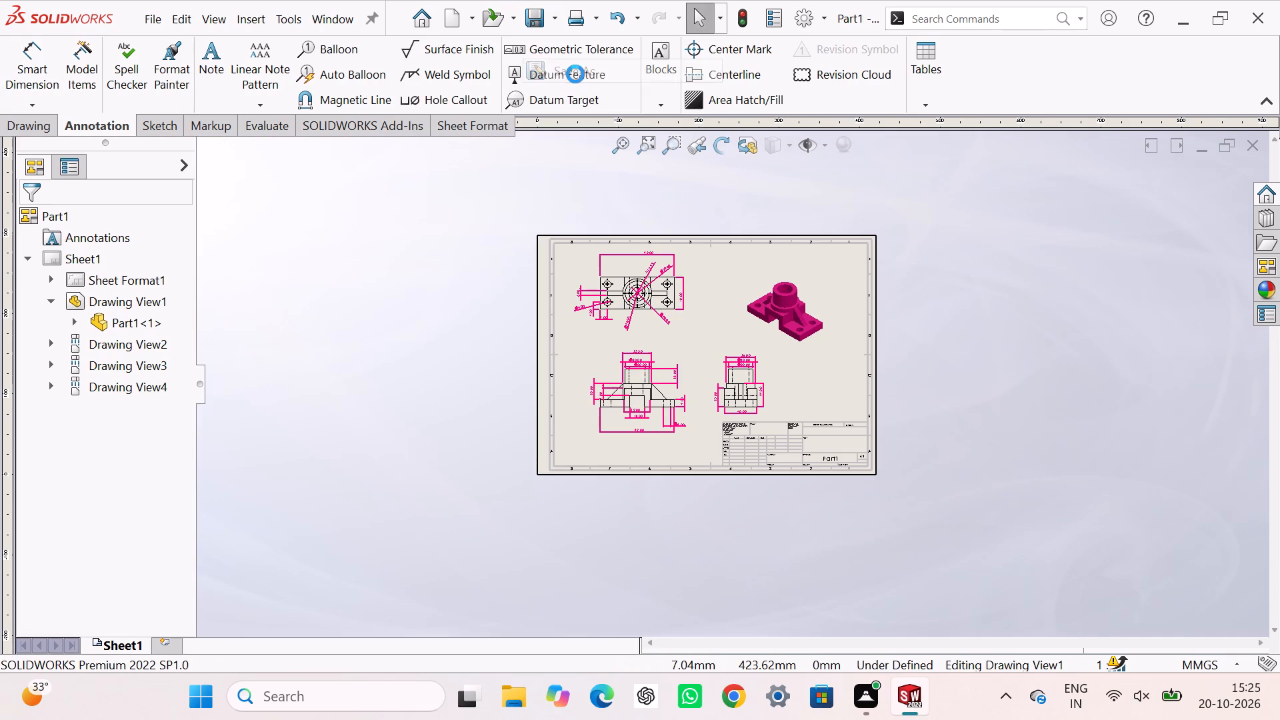
{"action": "left_click", "coordinate": [633, 376]}
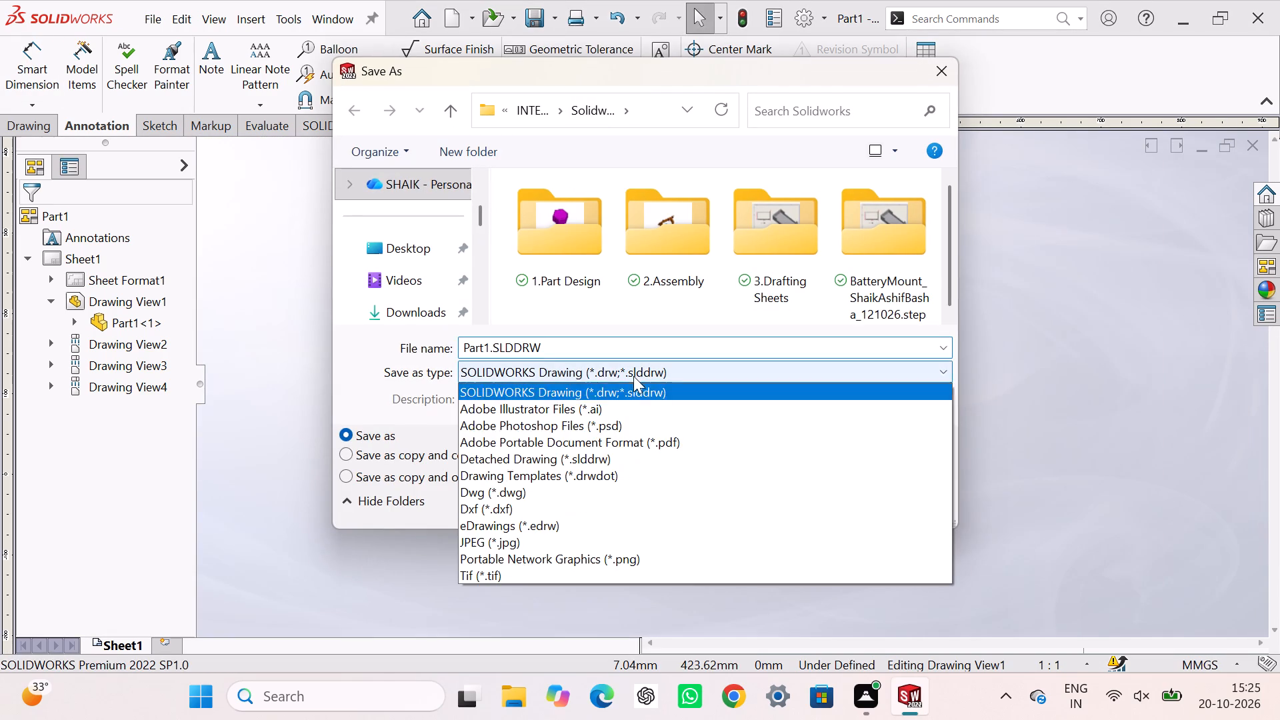
{"action": "left_click", "coordinate": [625, 443]}
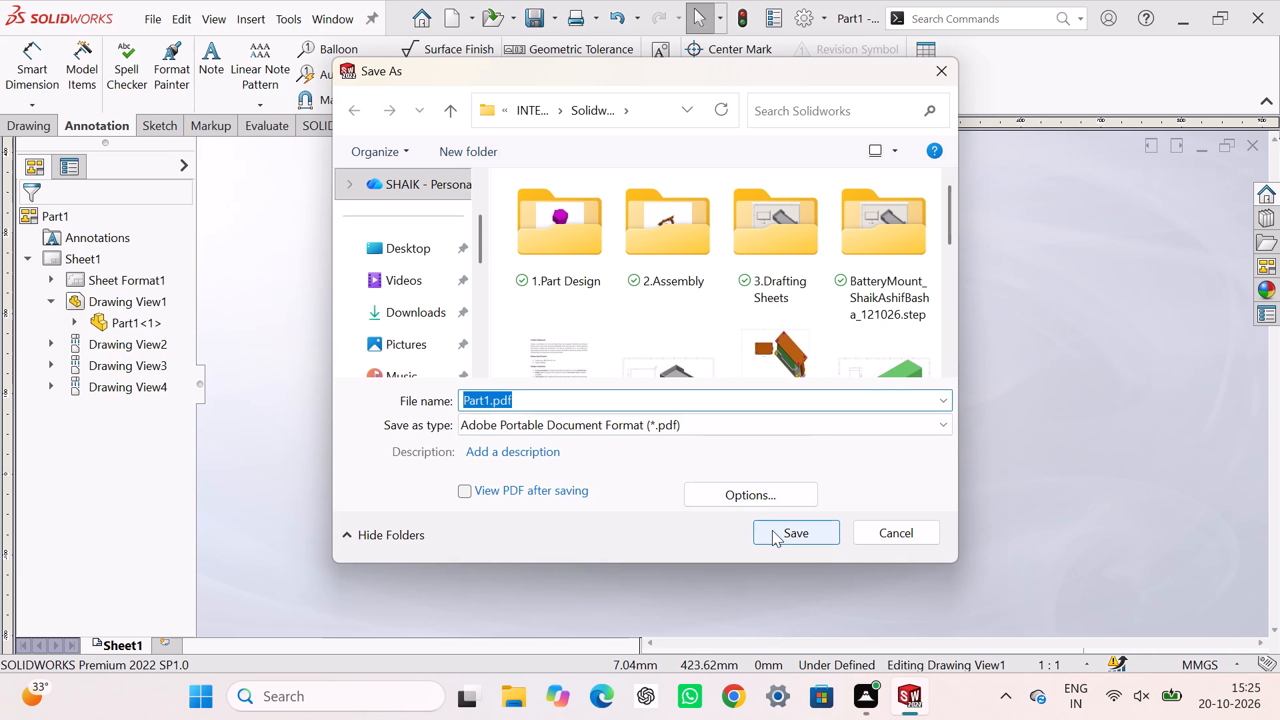
{"action": "left_click", "coordinate": [772, 530]}
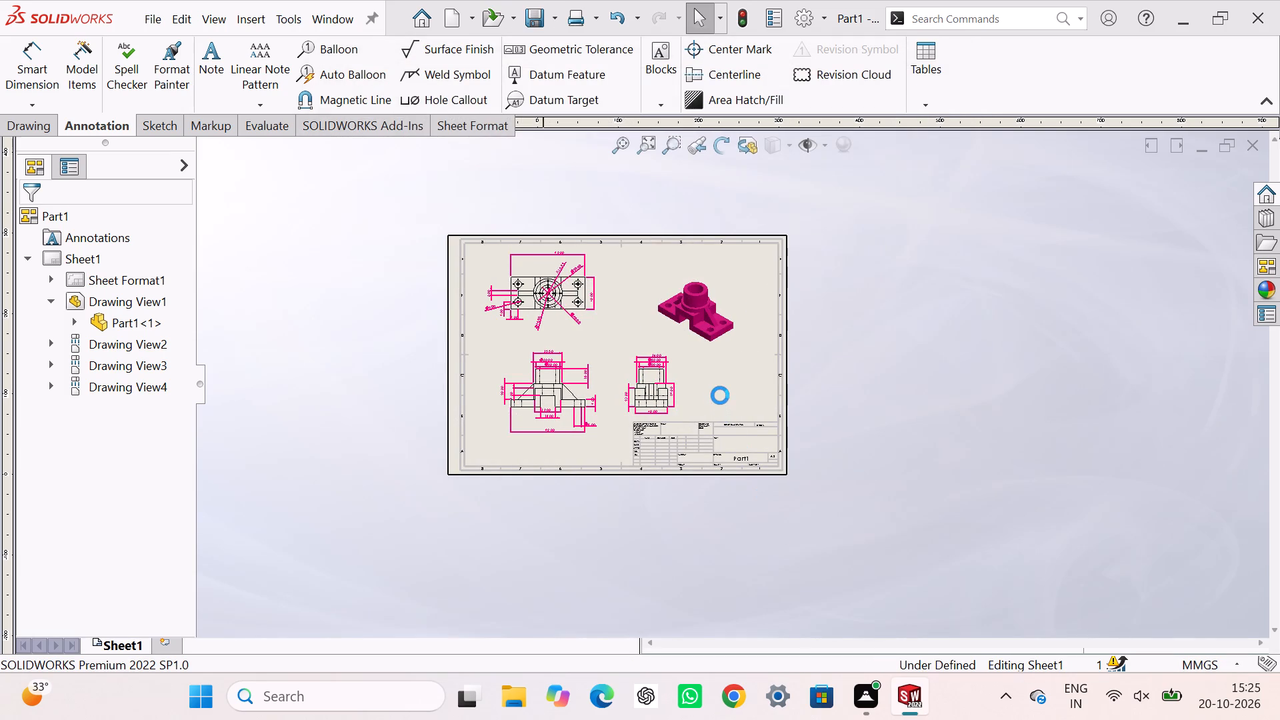